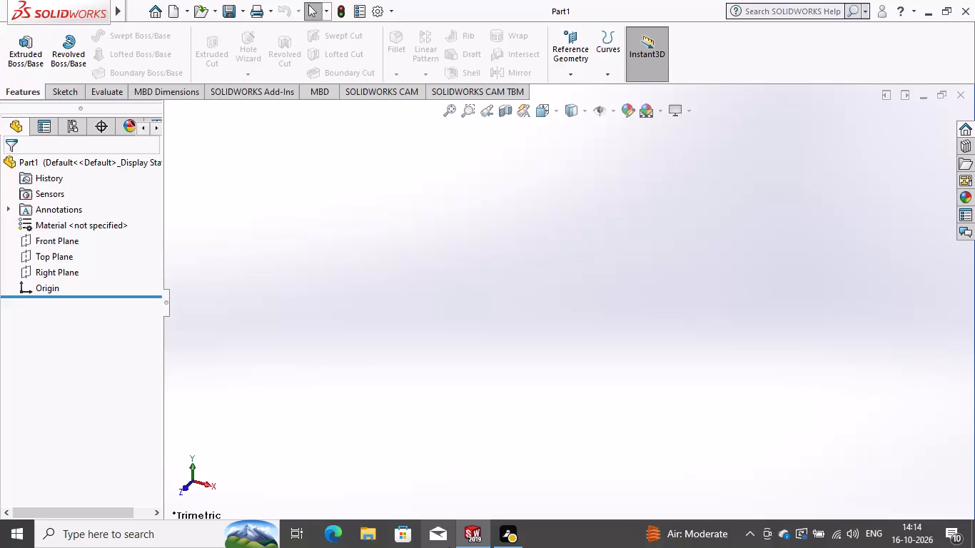
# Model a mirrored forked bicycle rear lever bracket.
# Start a sketch on the Front Plane and draw a vertical centerline about 187 mm long through the origin.
pyautogui.click(46, 242)
pyautogui.click(57, 217)
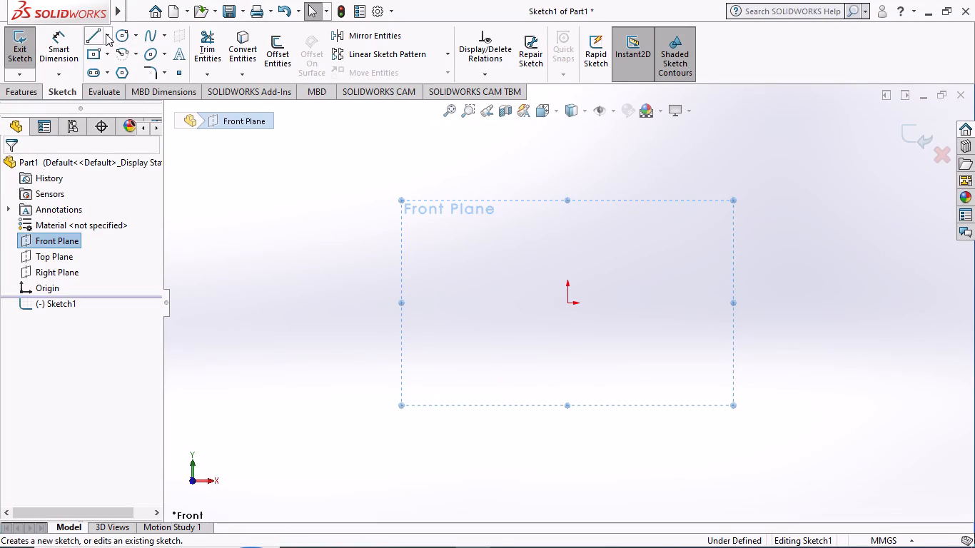
pyautogui.click(106, 34)
pyautogui.click(102, 67)
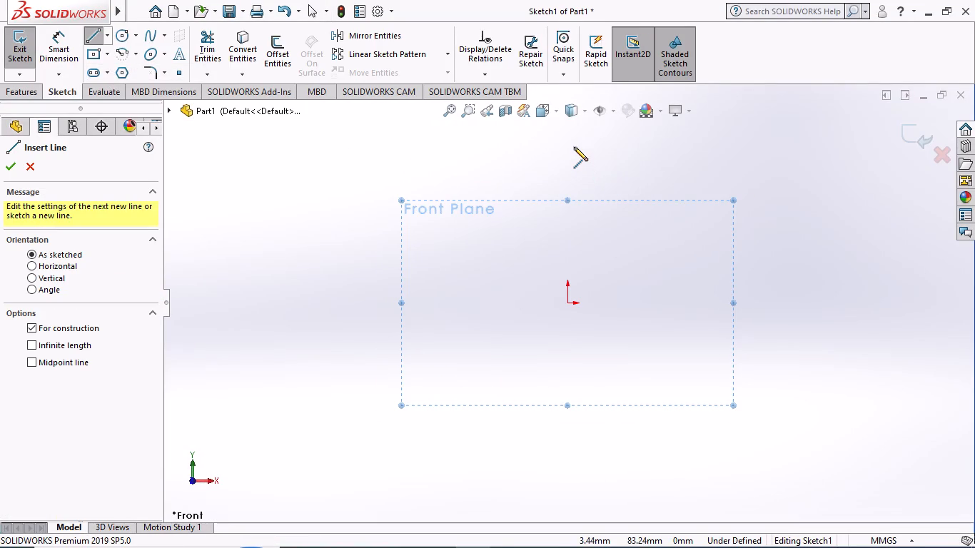
pyautogui.click(570, 140)
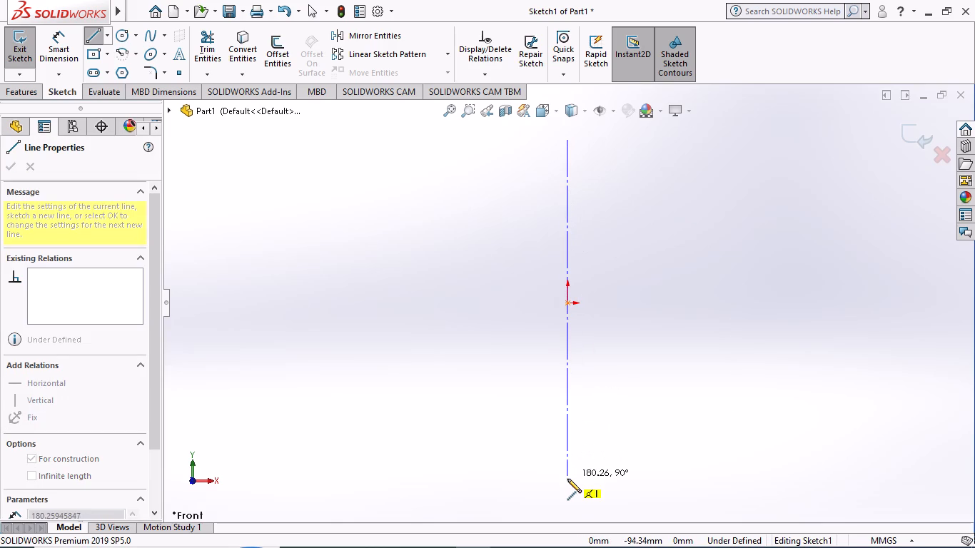
pyautogui.click(571, 489)
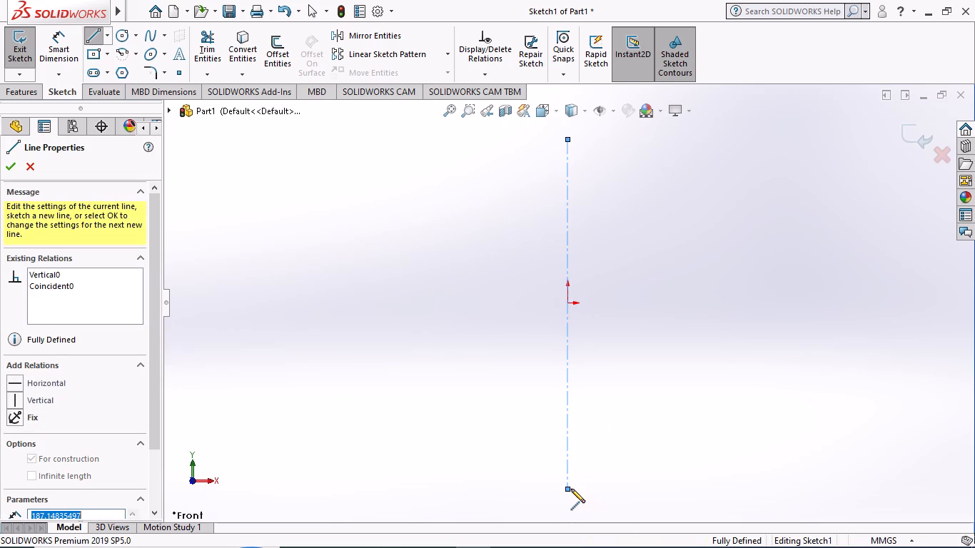
pyautogui.press('Escape')
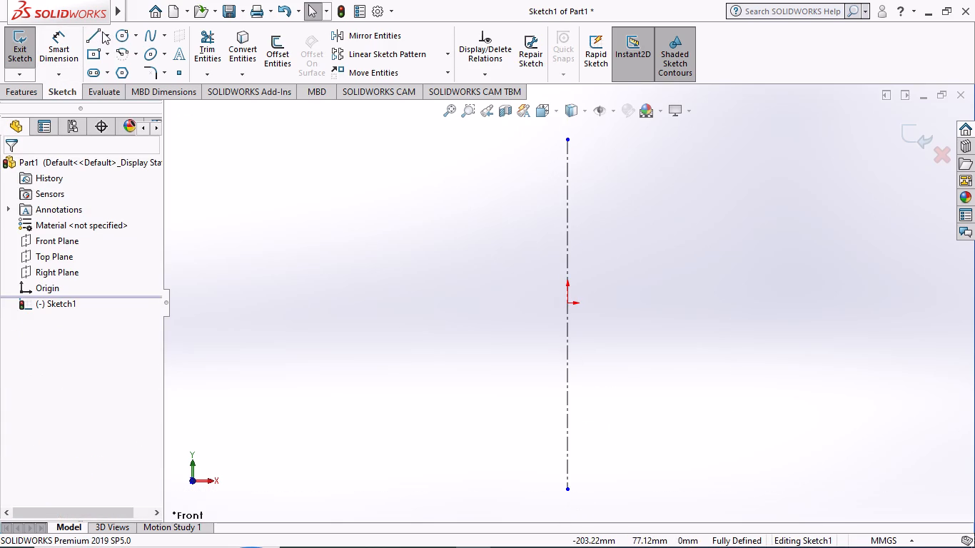
# Draw a horizontal centerline about 324 mm long through the origin, crossing the vertical one.
pyautogui.click(108, 32)
pyautogui.click(106, 73)
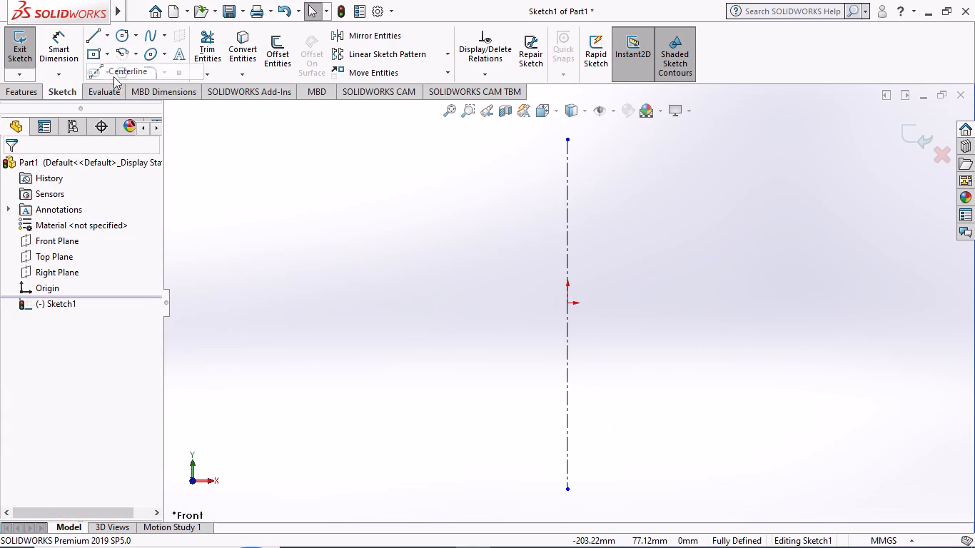
pyautogui.click(259, 301)
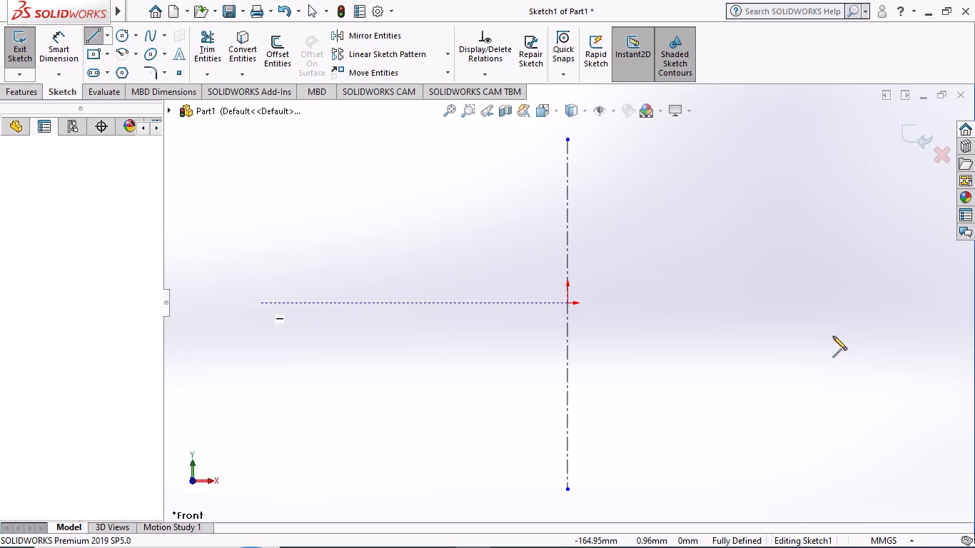
pyautogui.click(864, 304)
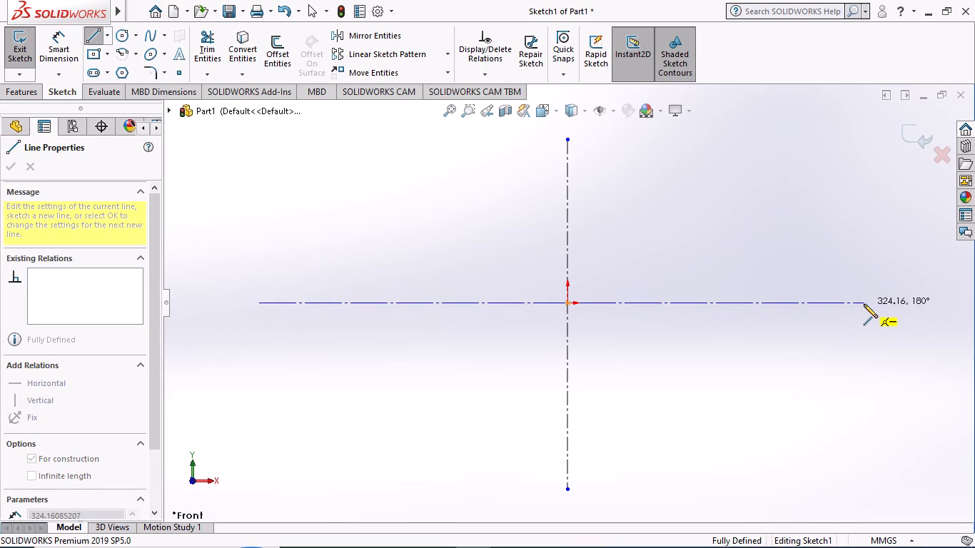
pyautogui.press('Escape')
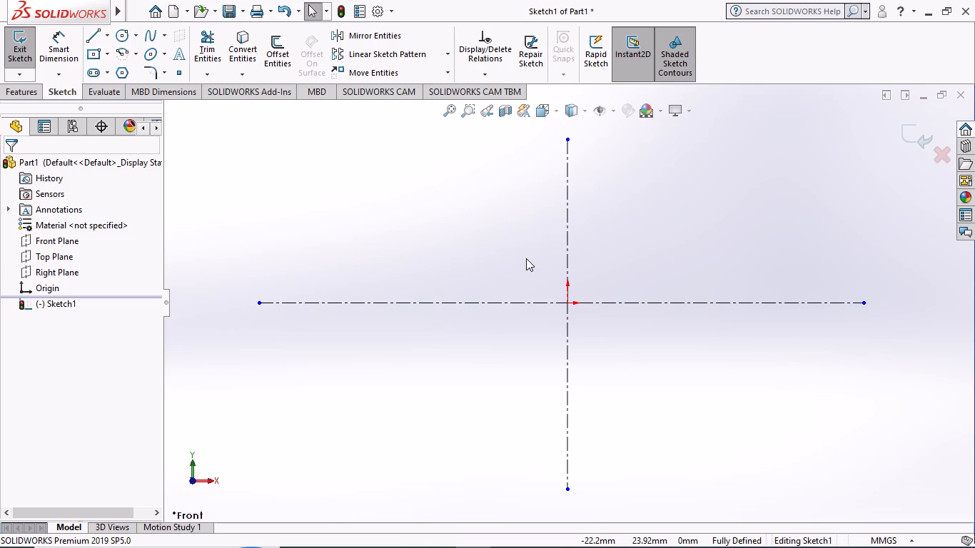
# Sketch a circle centred on the vertical centerline above the origin and dimension its diameter to 8 mm.
pyautogui.click(123, 33)
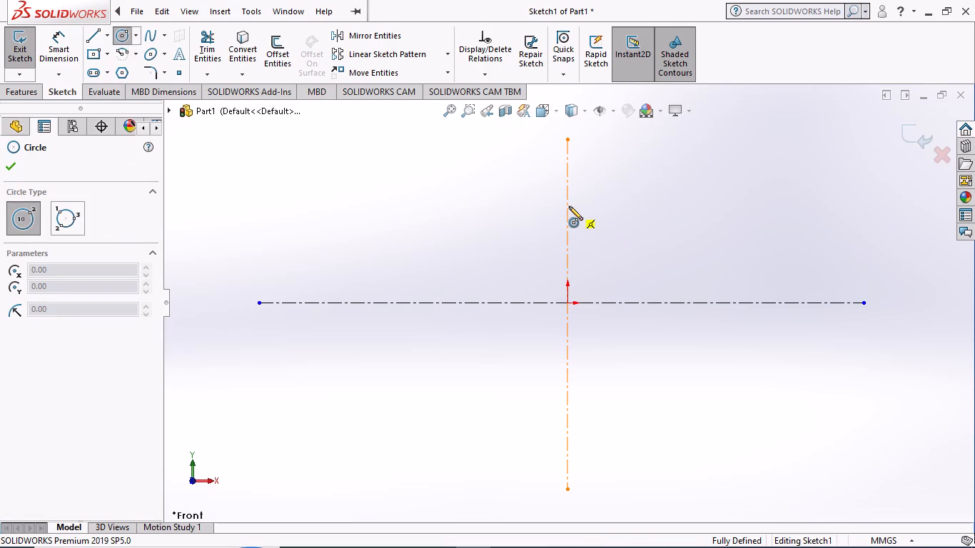
pyautogui.click(567, 201)
pyautogui.click(590, 215)
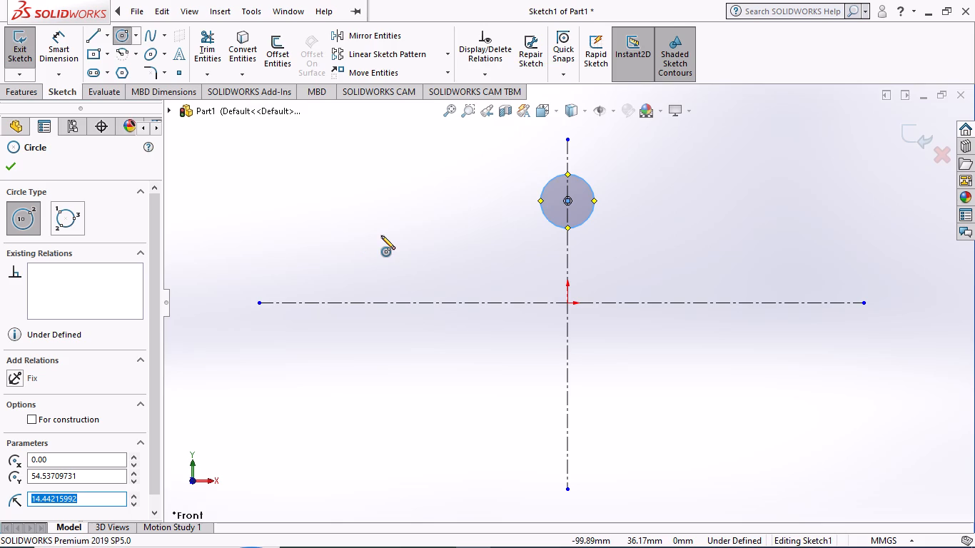
pyautogui.click(66, 49)
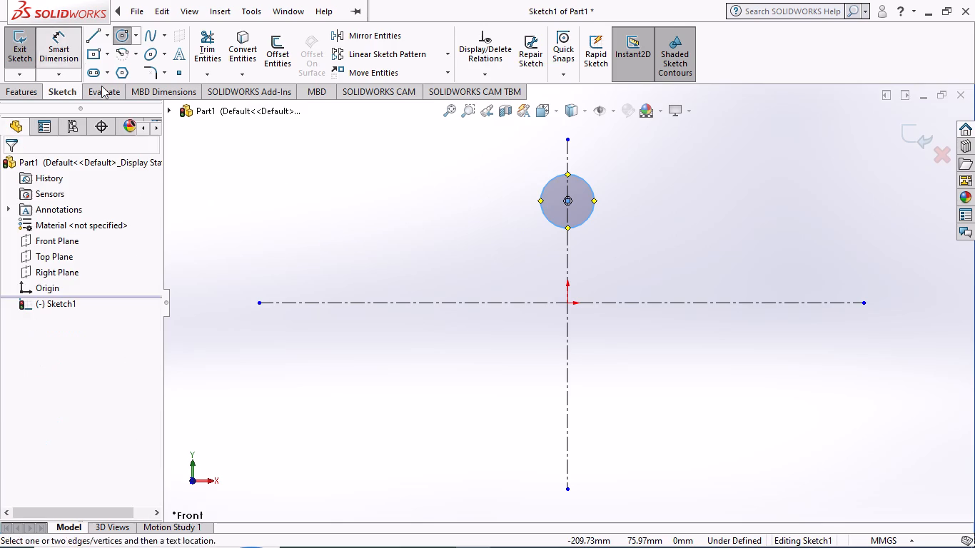
pyautogui.click(592, 210)
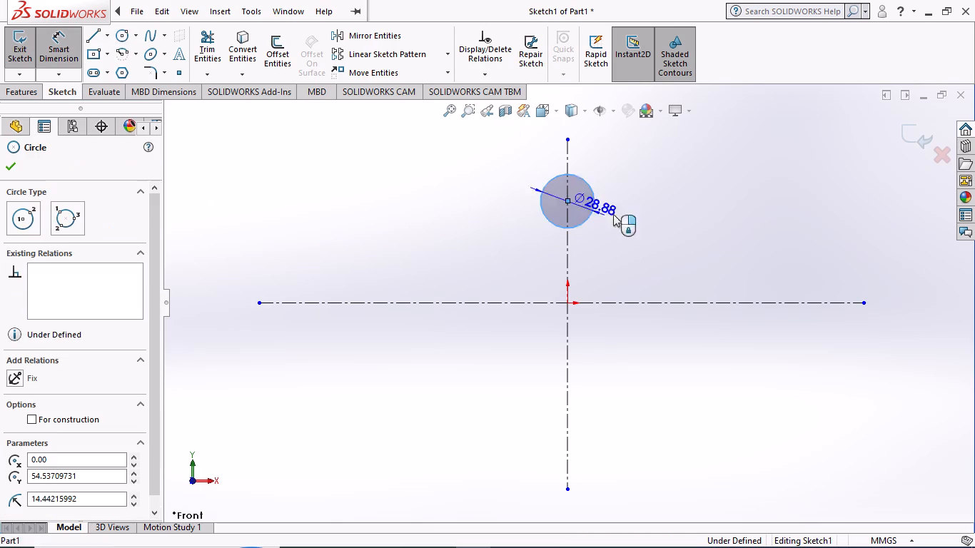
pyautogui.click(632, 213)
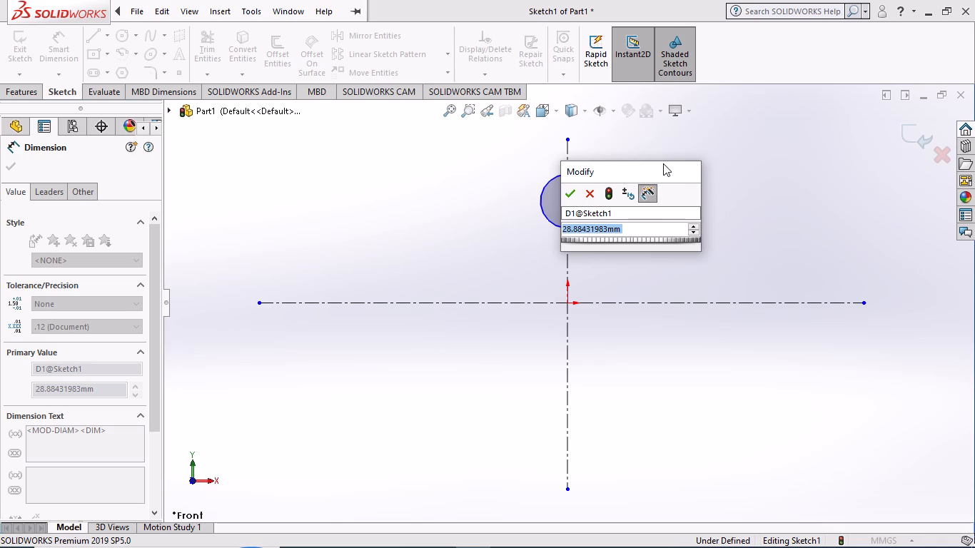
pyautogui.press('8')
pyautogui.press('Return')
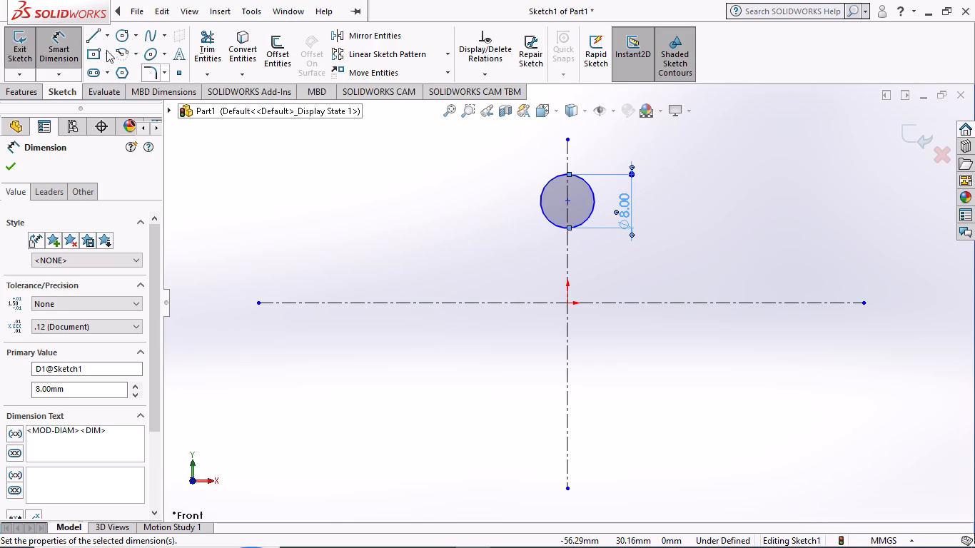
# Dimension the distance from the circle's centre to the origin as 10 mm.
pyautogui.click(567, 200)
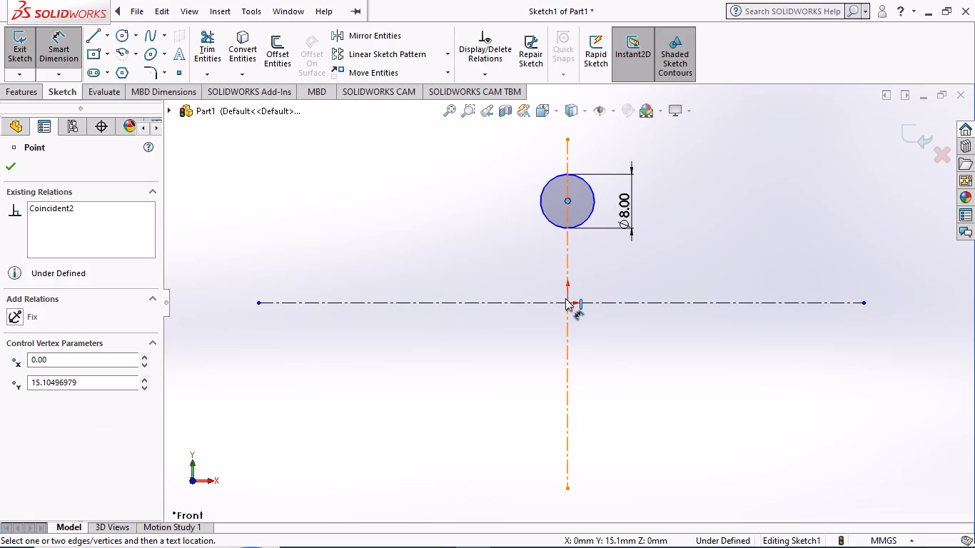
pyautogui.click(567, 303)
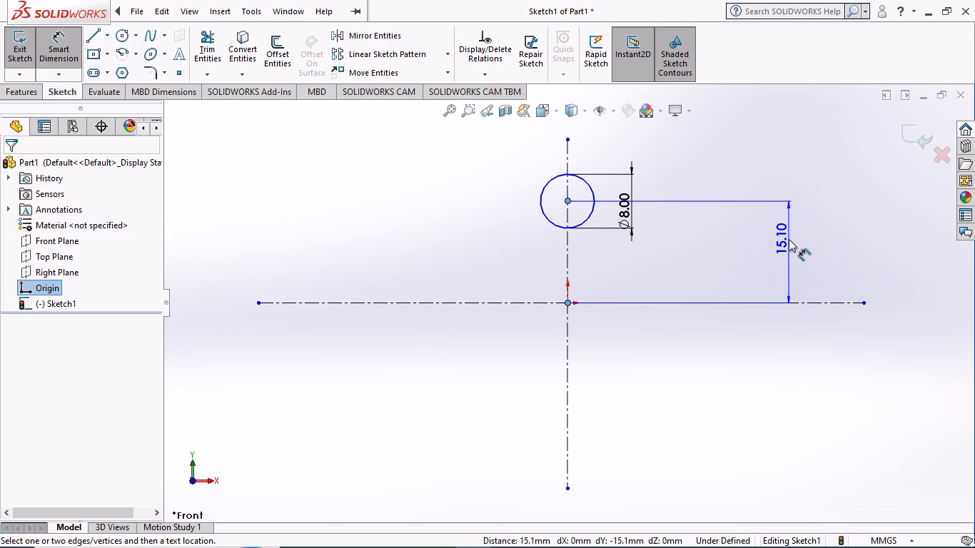
pyautogui.click(767, 238)
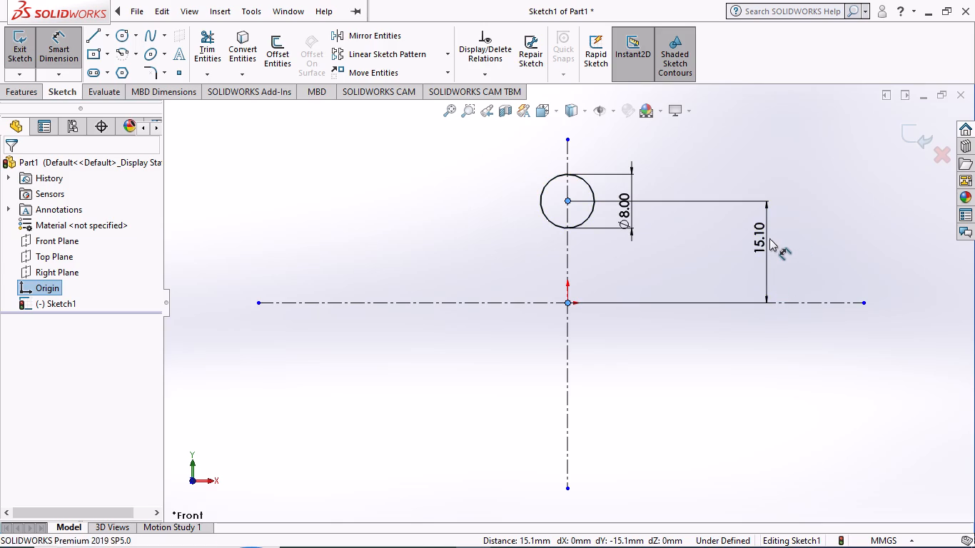
pyautogui.write('10')
pyautogui.press('Return')
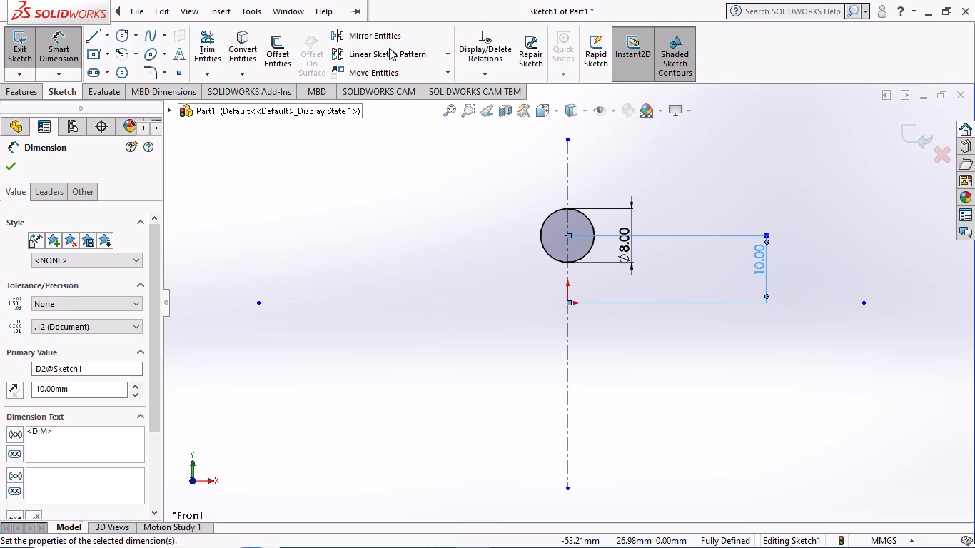
# Mirror a copy of the 8 mm circle about the horizontal centerline.
pyautogui.click(390, 35)
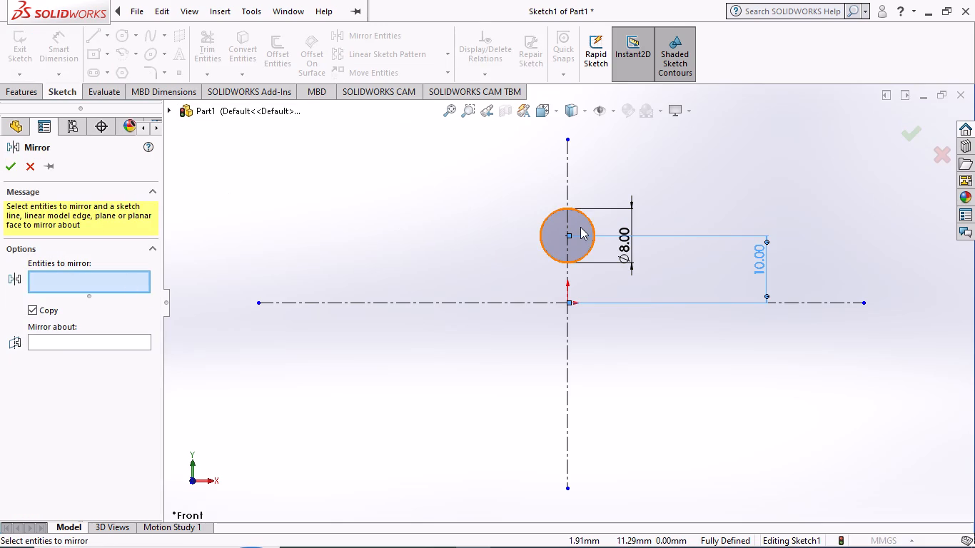
pyautogui.click(551, 213)
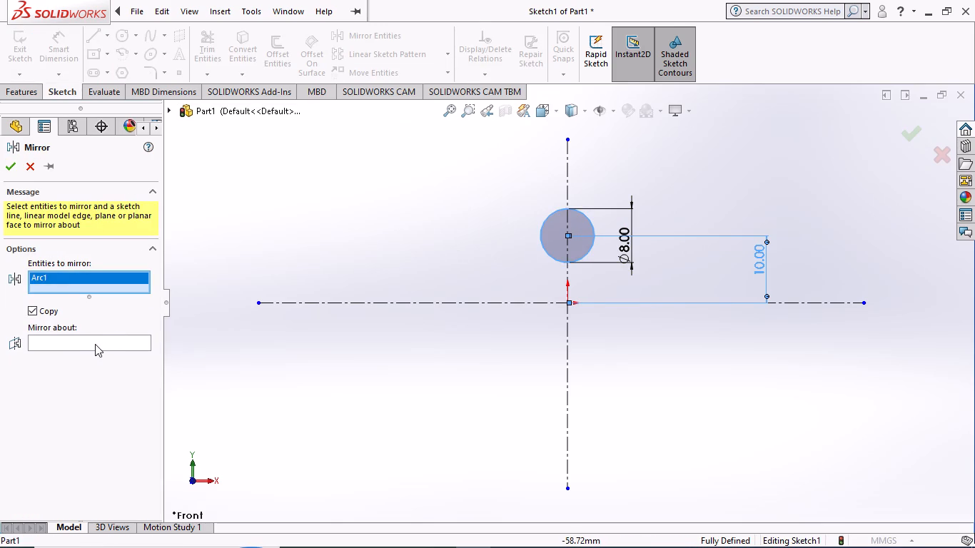
pyautogui.click(95, 344)
pyautogui.click(565, 315)
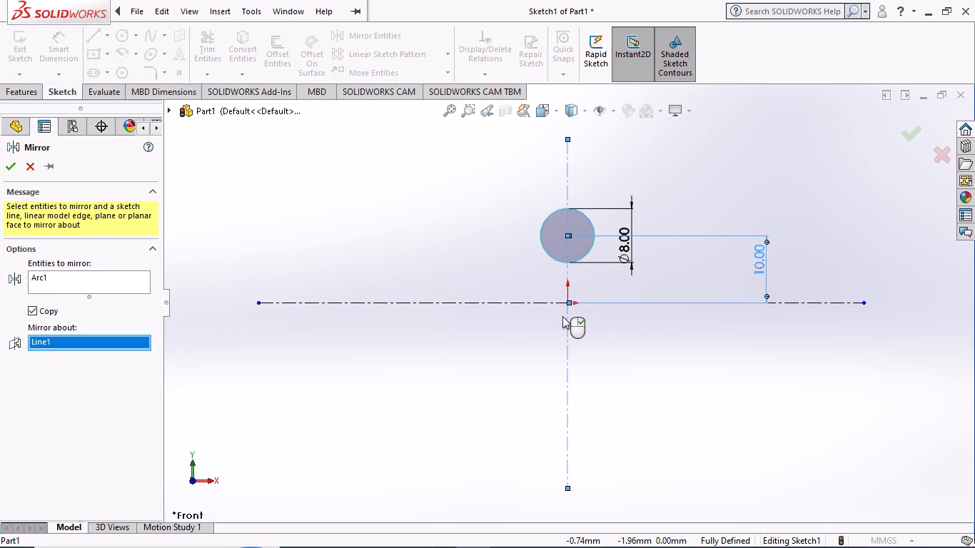
pyautogui.click(404, 300)
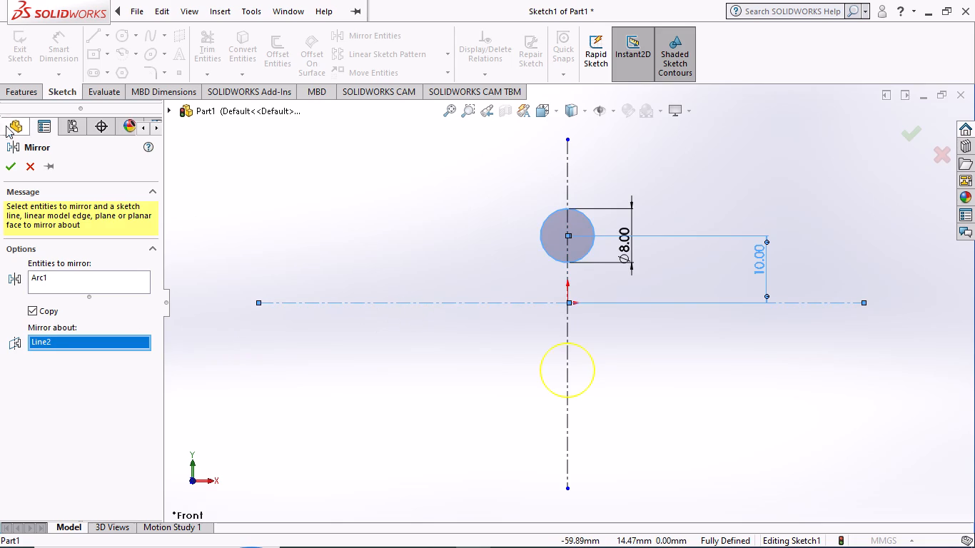
pyautogui.click(11, 166)
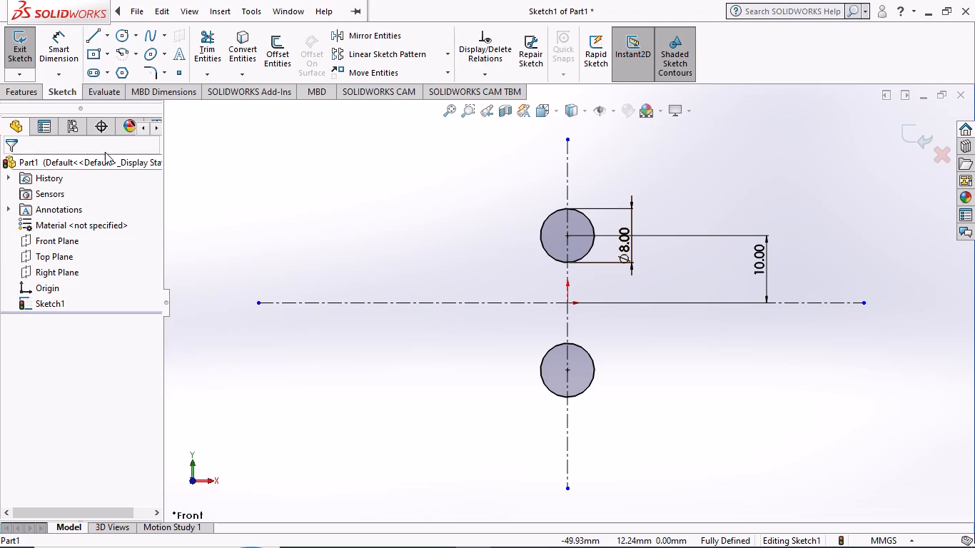
# Sketch a larger circle concentric with the upper 8 mm circle and dimension its diameter to 14 mm.
pyautogui.click(123, 34)
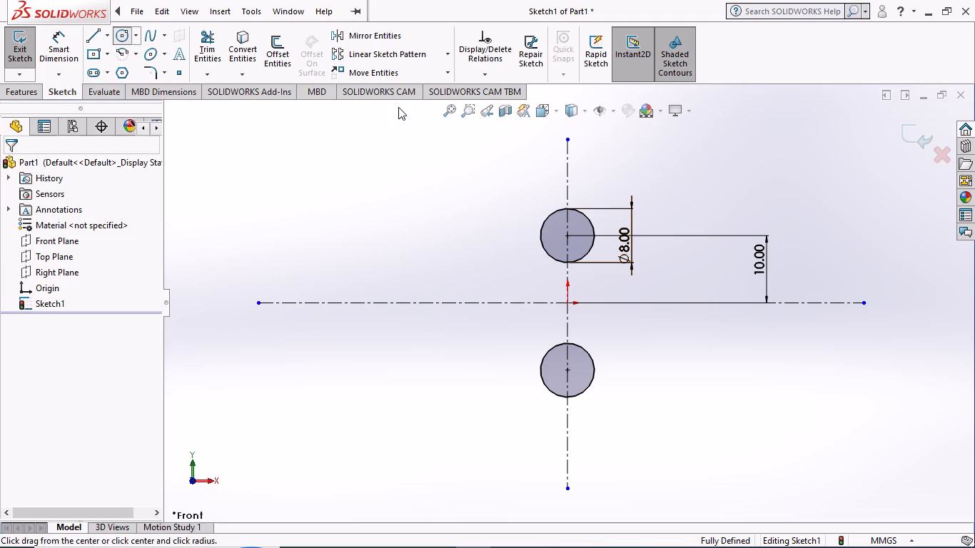
pyautogui.click(567, 235)
pyautogui.click(587, 273)
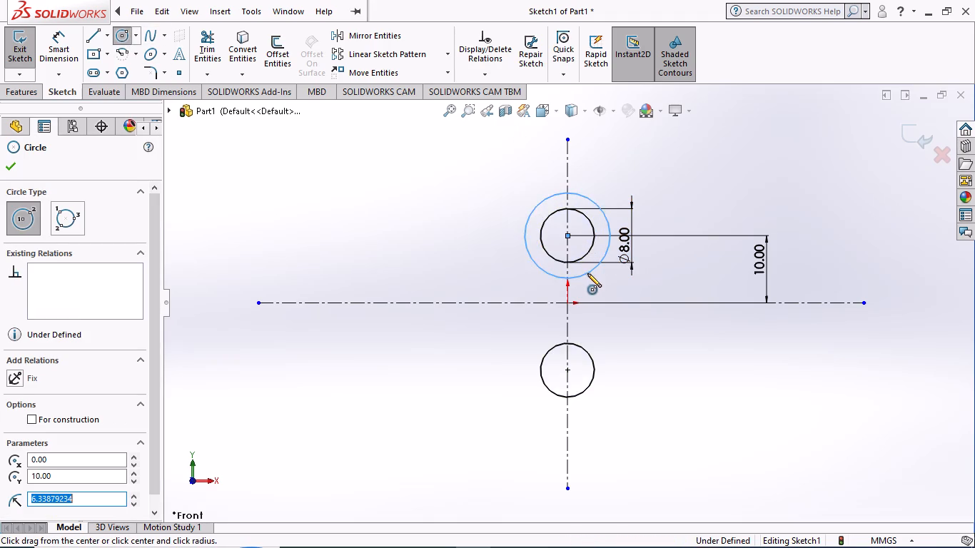
pyautogui.click(60, 46)
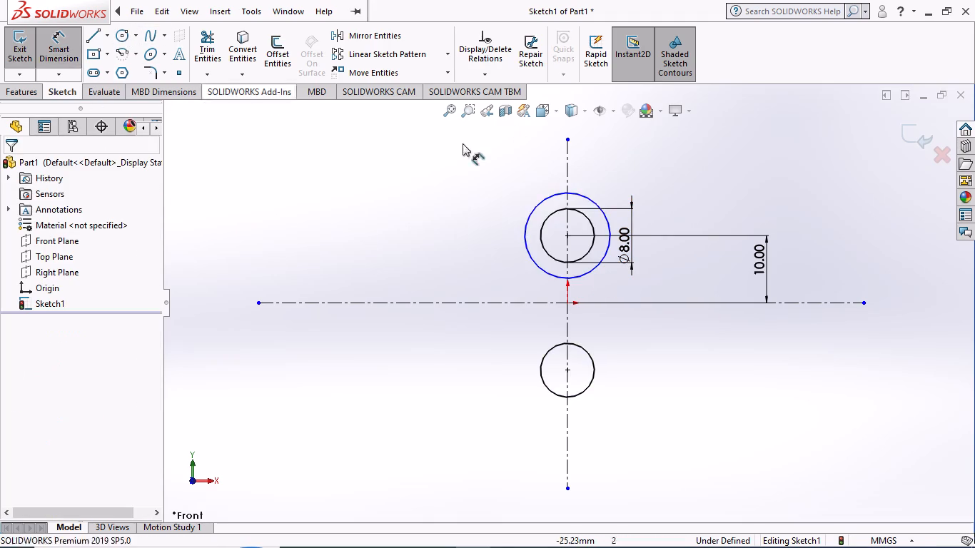
pyautogui.click(547, 197)
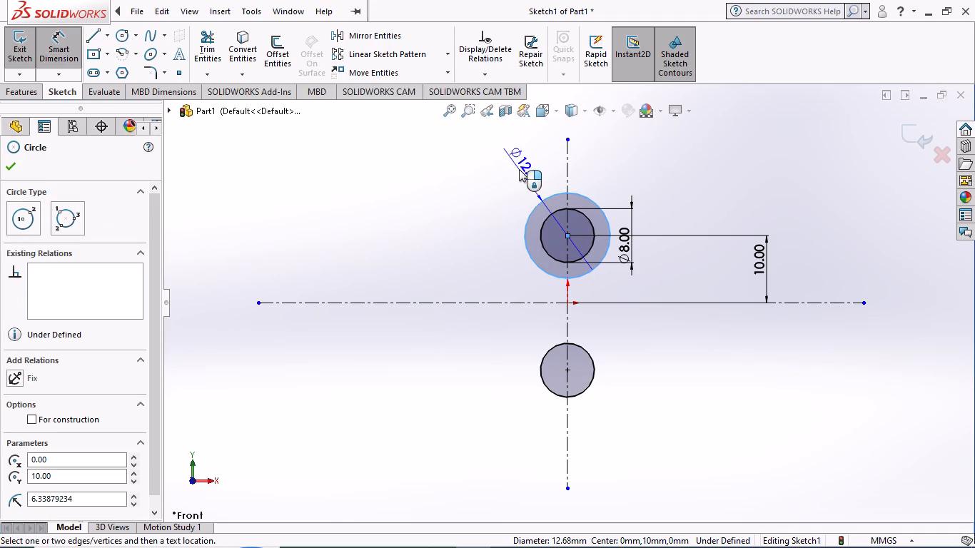
pyautogui.click(516, 168)
pyautogui.write('14')
pyautogui.press('Return')
# Draw a solid horizontal line about 29.8 mm long from the upper circles' centre toward the left of the sketch.
pyautogui.scroll(1, 515, 168)
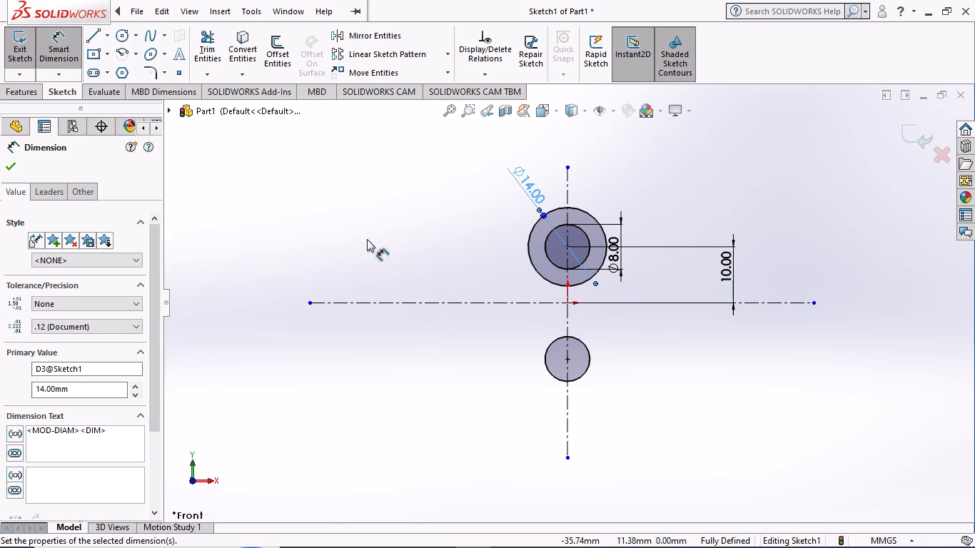
pyautogui.click(94, 32)
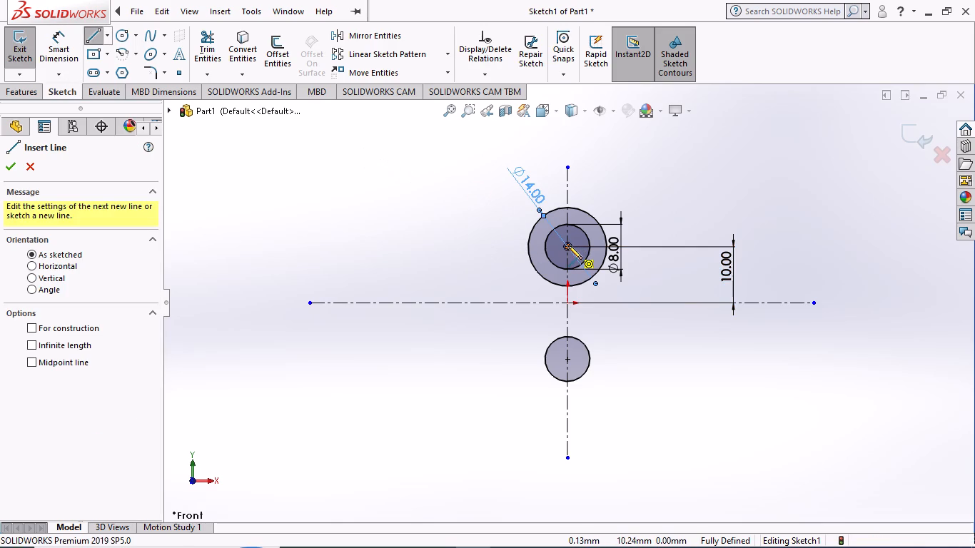
pyautogui.click(568, 245)
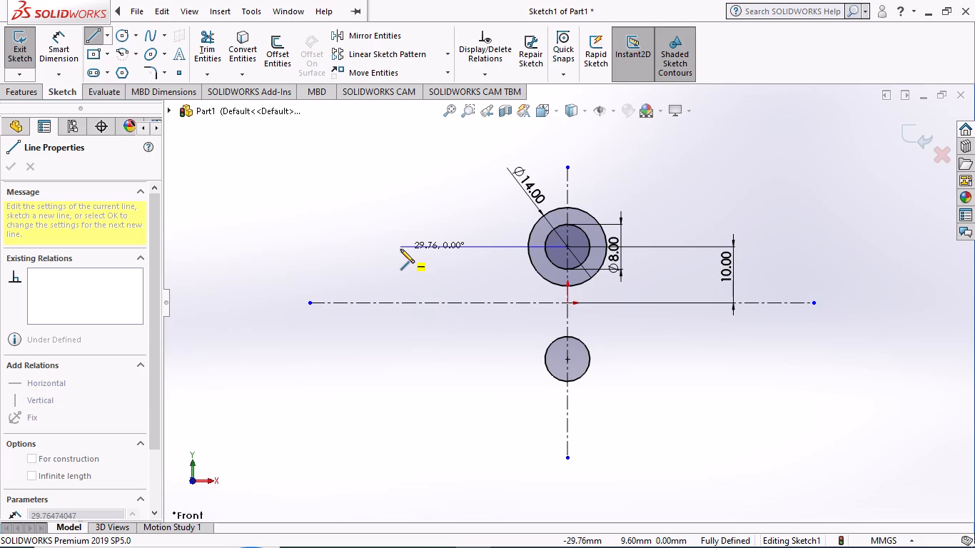
pyautogui.click(400, 249)
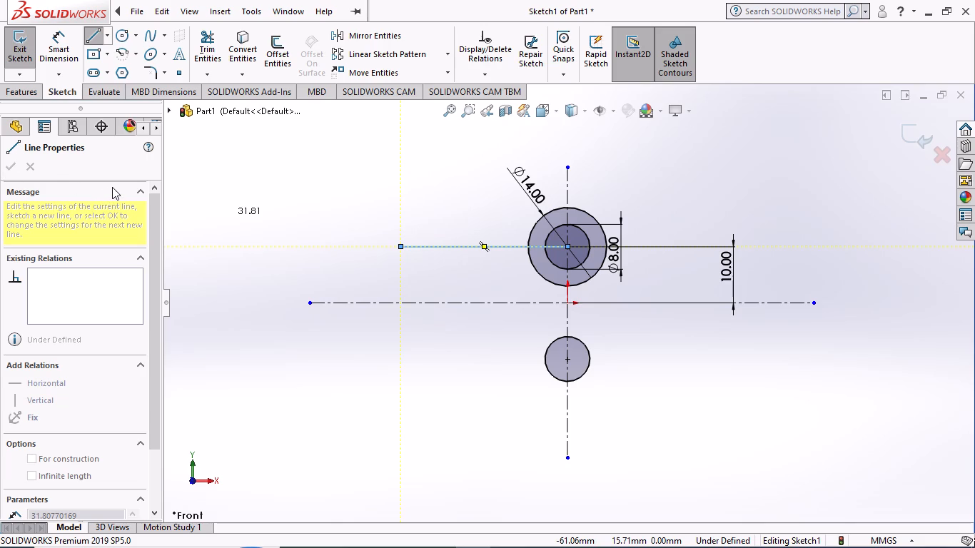
pyautogui.press('Escape')
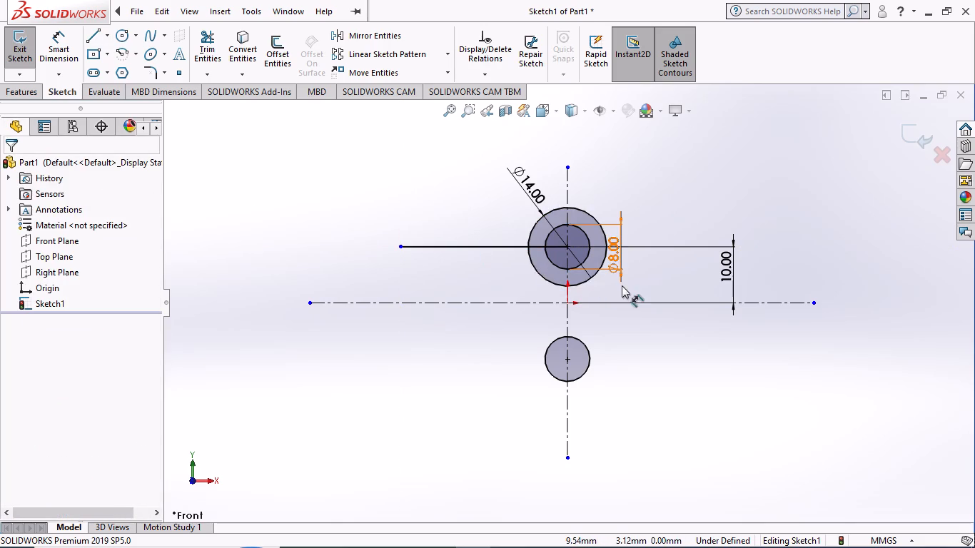
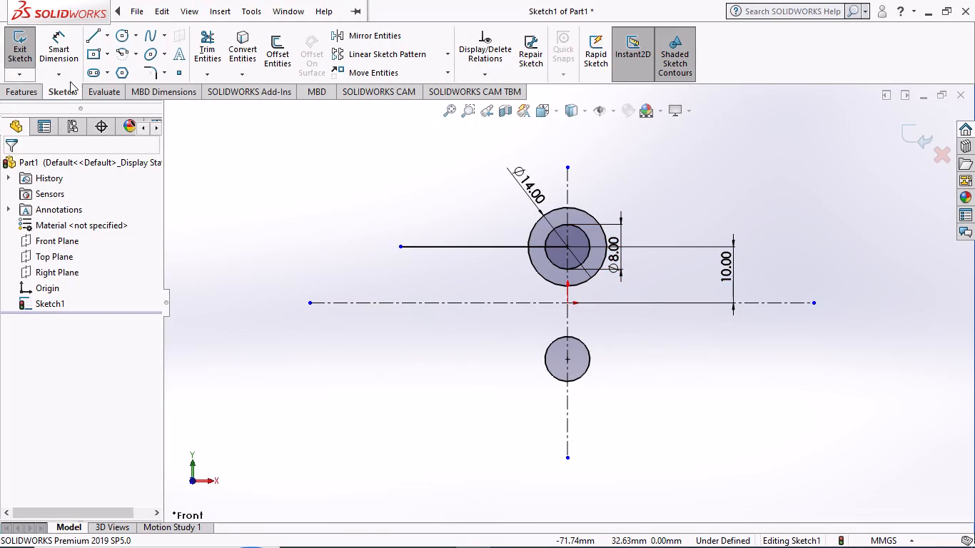
# Dimension the length of the solid horizontal line from the upper circles' centre as 16 mm.
pyautogui.click(64, 47)
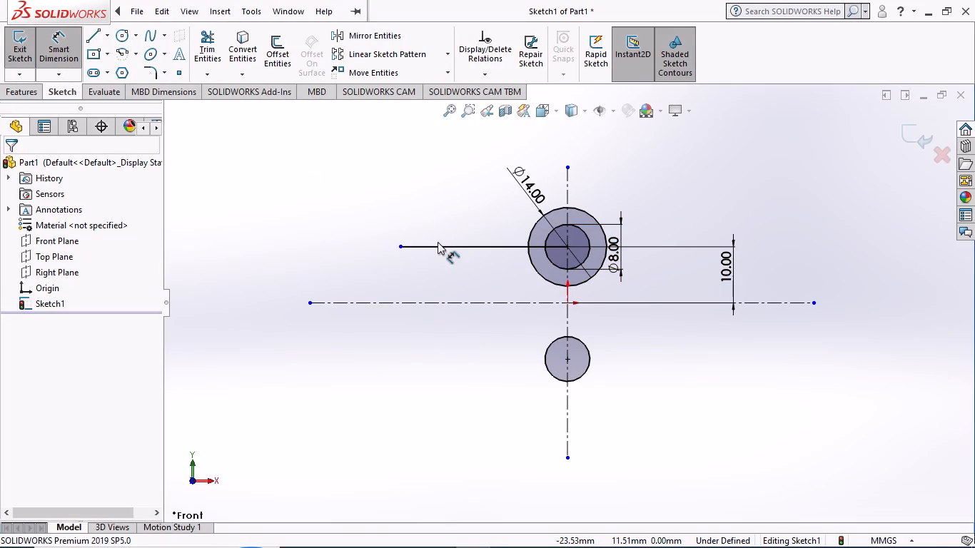
pyautogui.click(438, 243)
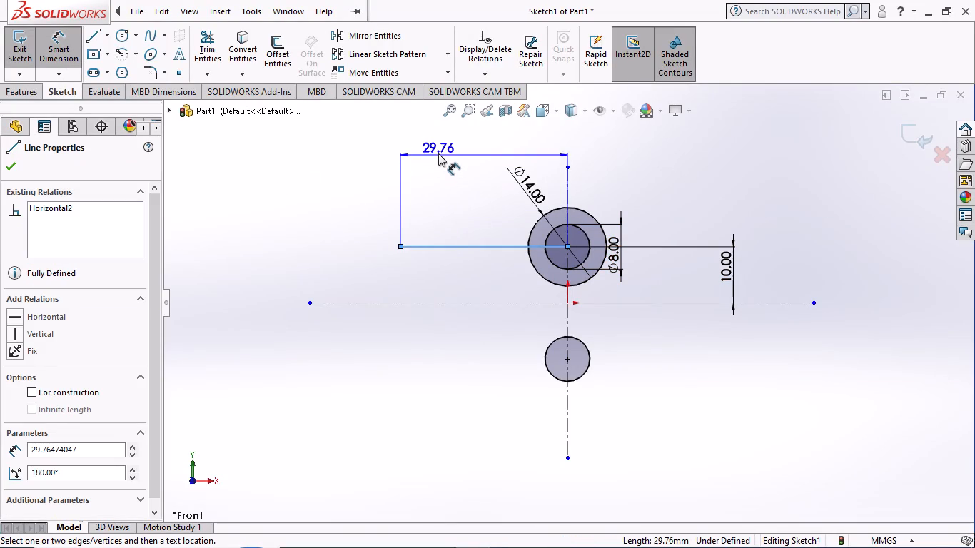
pyautogui.click(445, 142)
pyautogui.write('16')
pyautogui.press('Return')
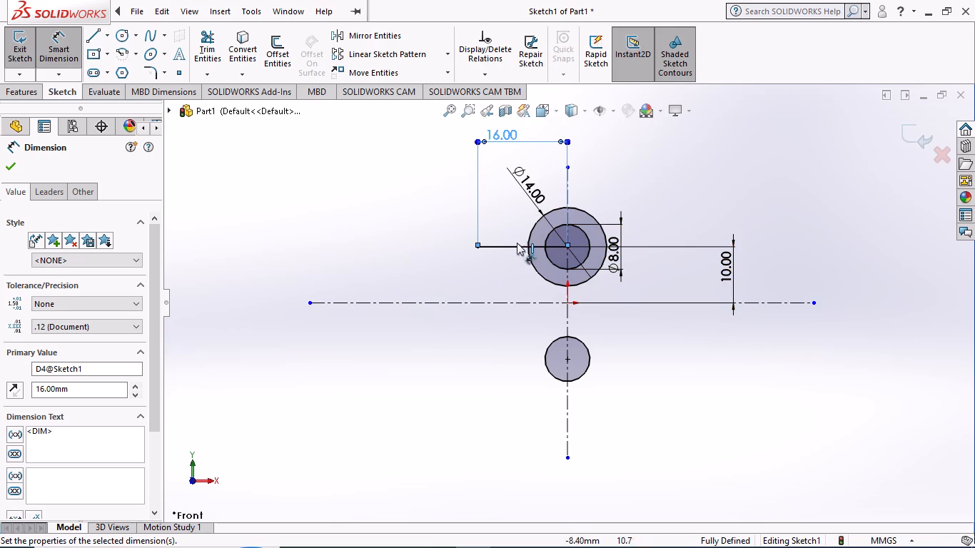
pyautogui.click(11, 167)
# Stretch the upper end of the vertical centerline to about 47 mm above the origin.
pyautogui.scroll(-4, 596, 193)
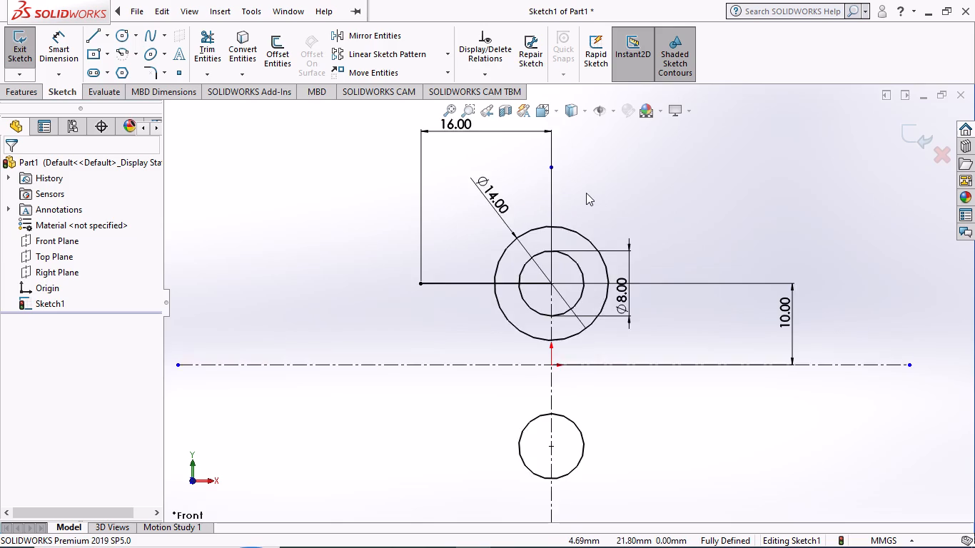
pyautogui.scroll(5, 579, 197)
pyautogui.moveTo(552, 247); pyautogui.dragTo(558, 205)
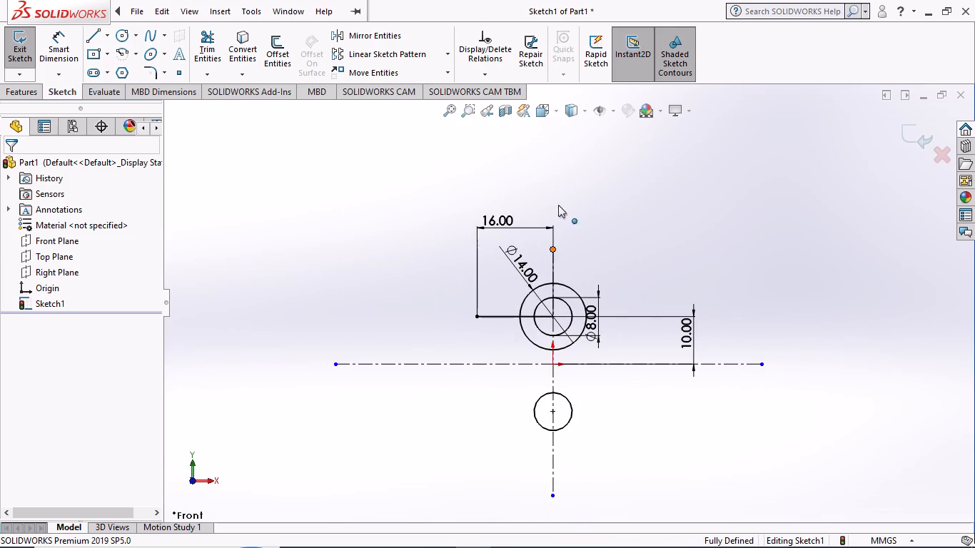
pyautogui.moveTo(558, 205); pyautogui.dragTo(560, 140)
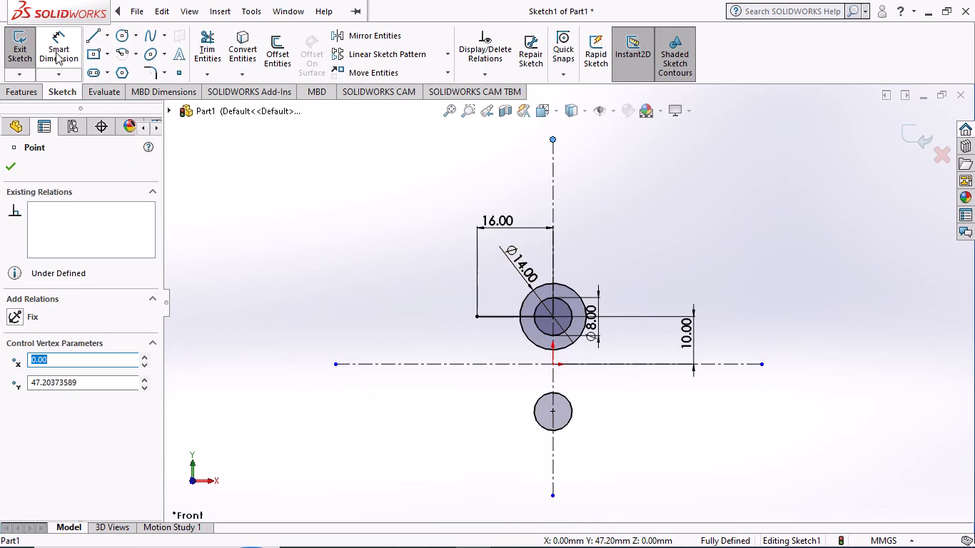
# Draw a vertical line about 3.5 mm up from the 16 mm line's free end, continuing with a horizontal line toward the 14 mm circle.
pyautogui.click(91, 32)
pyautogui.scroll(-5, 565, 290)
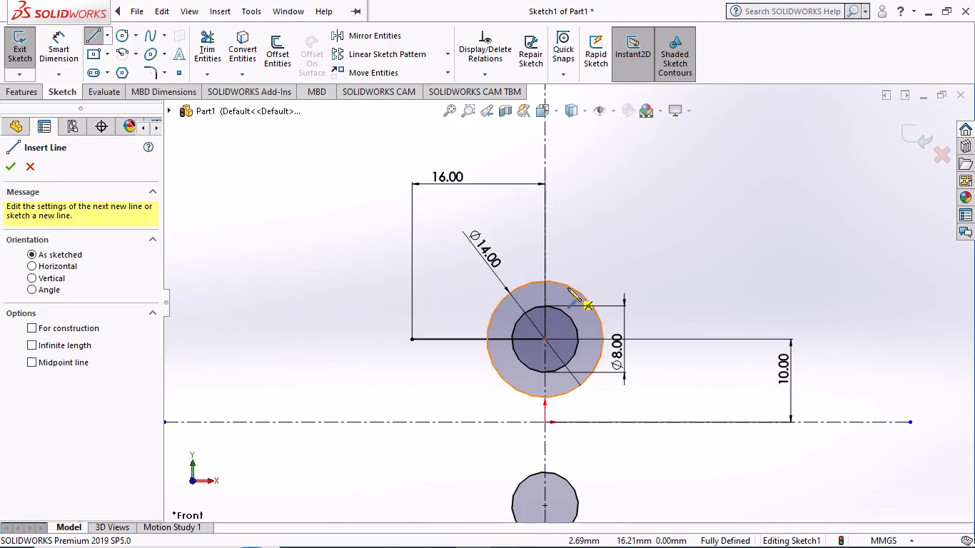
pyautogui.scroll(-3, 567, 288)
pyautogui.click(238, 399)
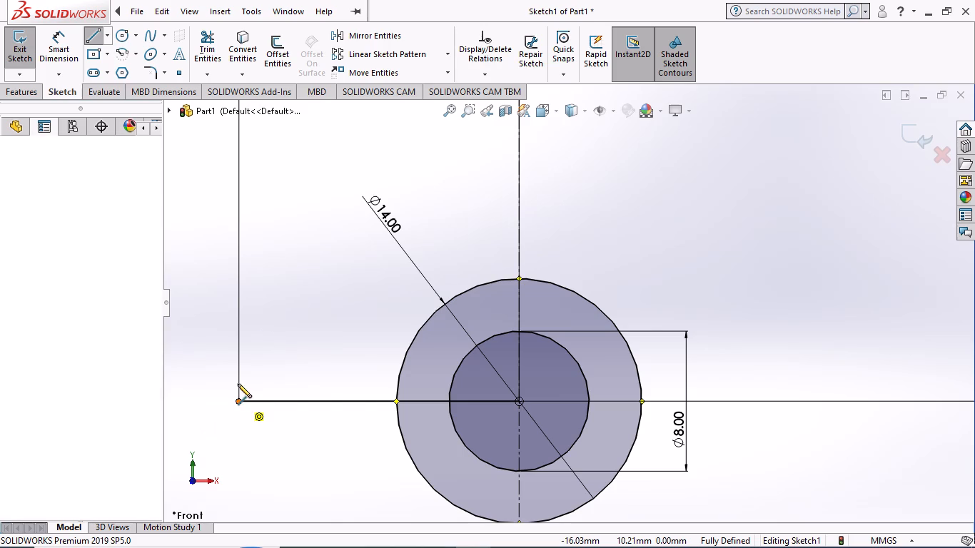
pyautogui.click(238, 340)
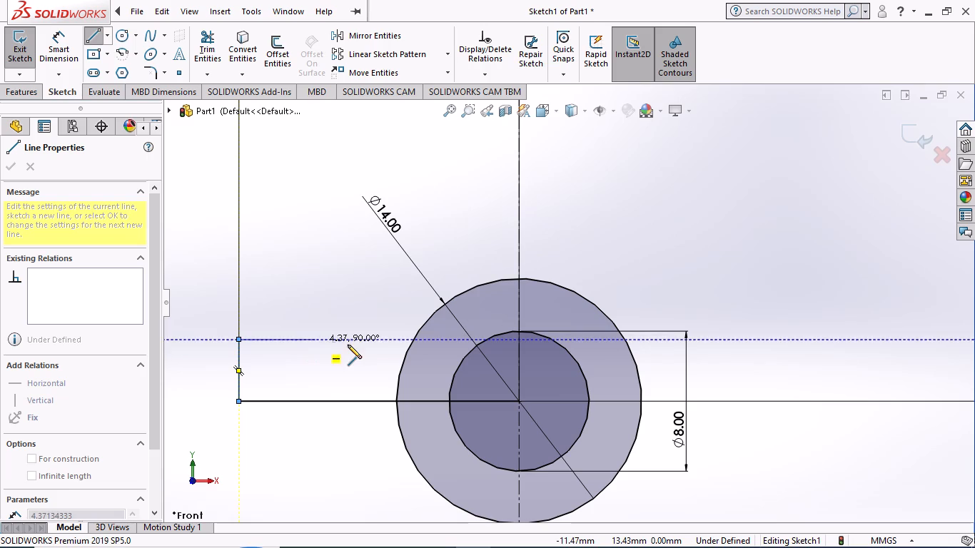
pyautogui.click(393, 338)
pyautogui.press('Escape')
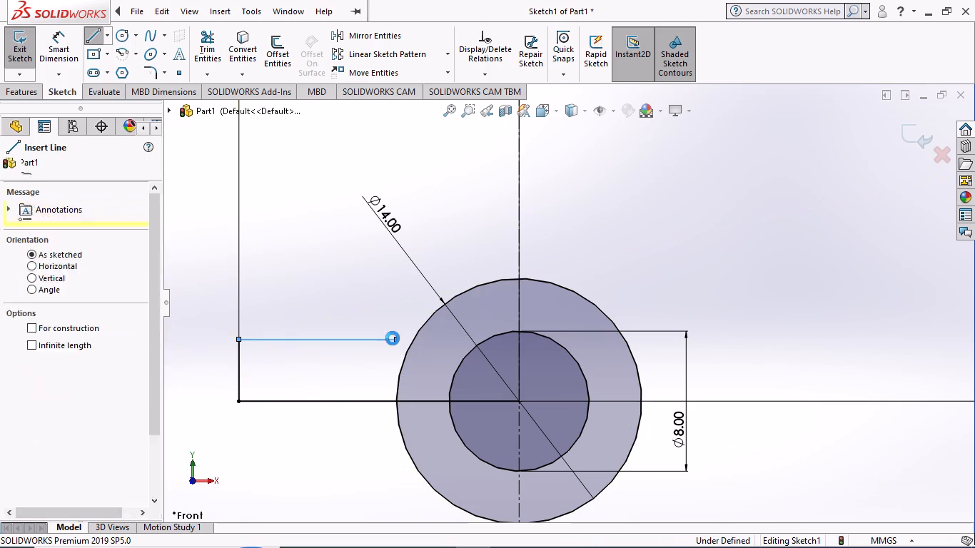
# Dimension the short vertical line's length as 5 mm.
pyautogui.scroll(3, 321, 367)
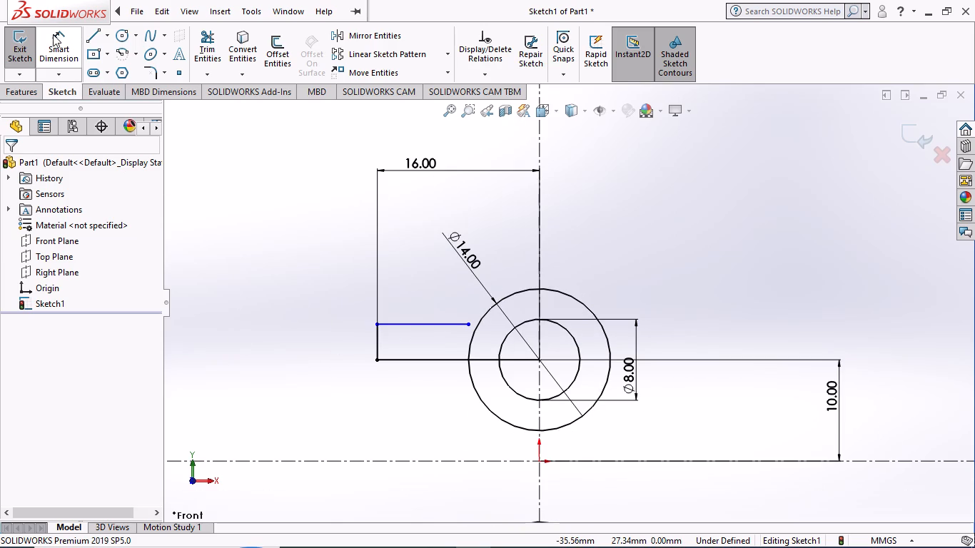
pyautogui.click(53, 37)
pyautogui.click(373, 338)
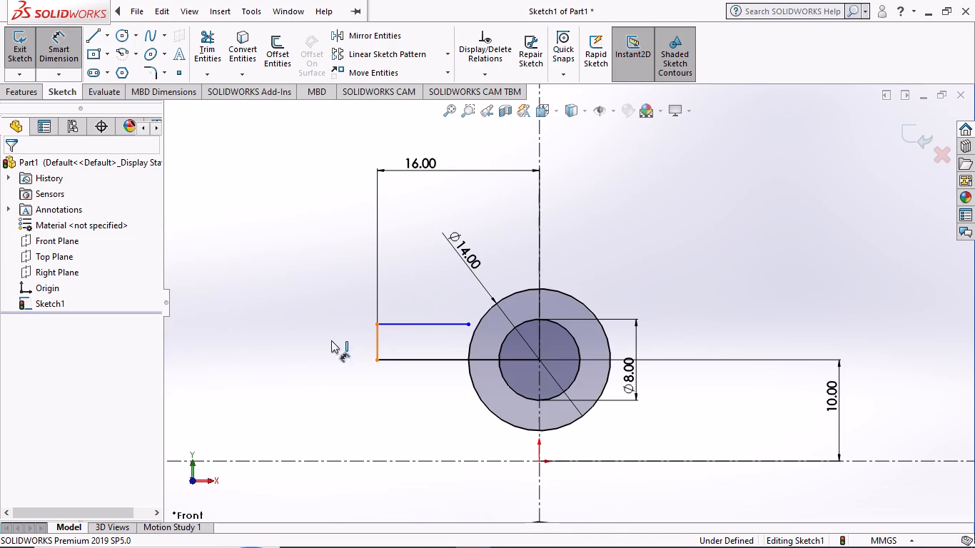
pyautogui.click(303, 340)
pyautogui.press('5')
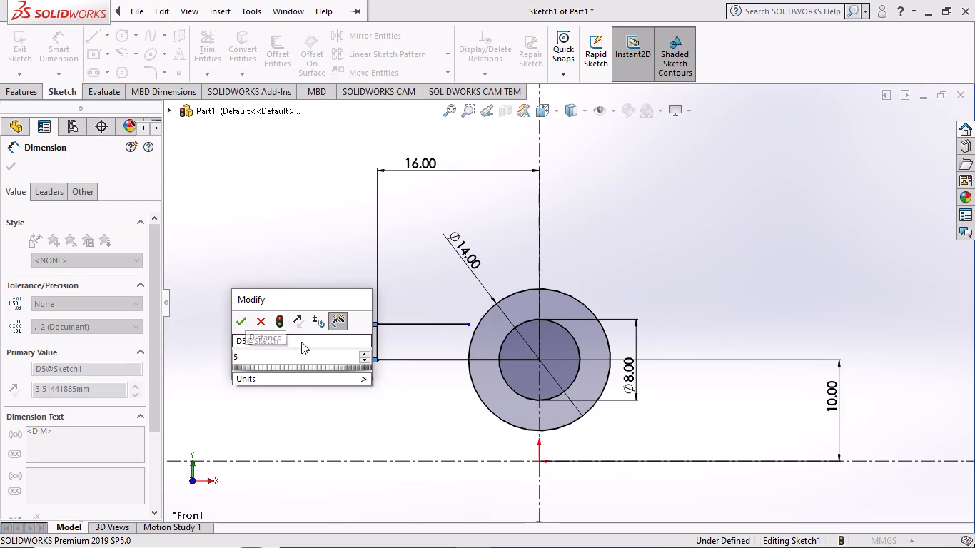
pyautogui.press('Return')
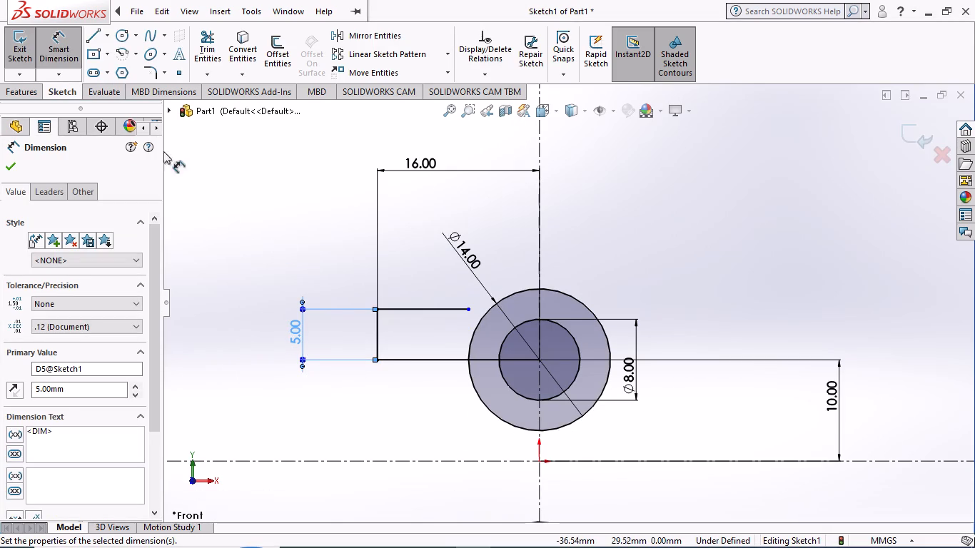
# Extend the upper horizontal line to meet the 14 mm circle.
pyautogui.click(204, 73)
pyautogui.click(217, 105)
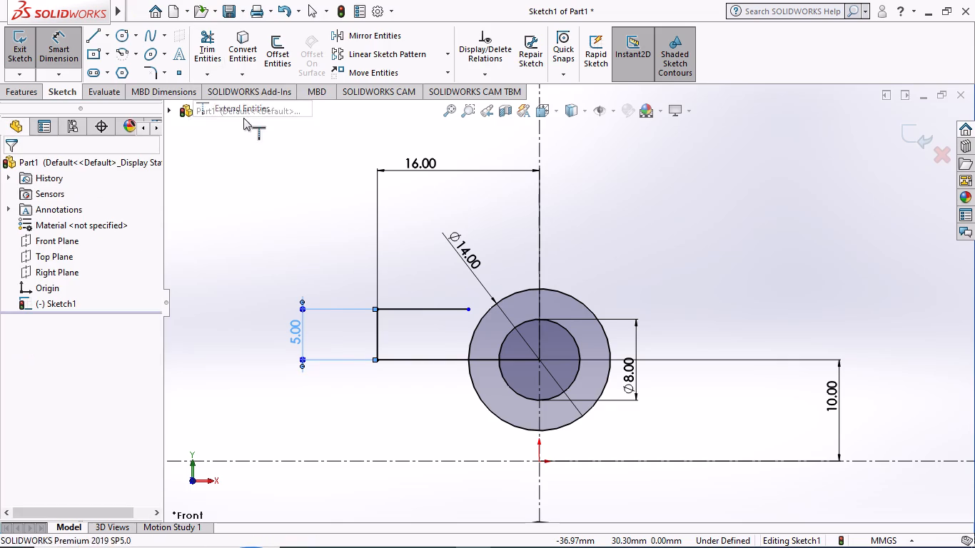
pyautogui.click(468, 310)
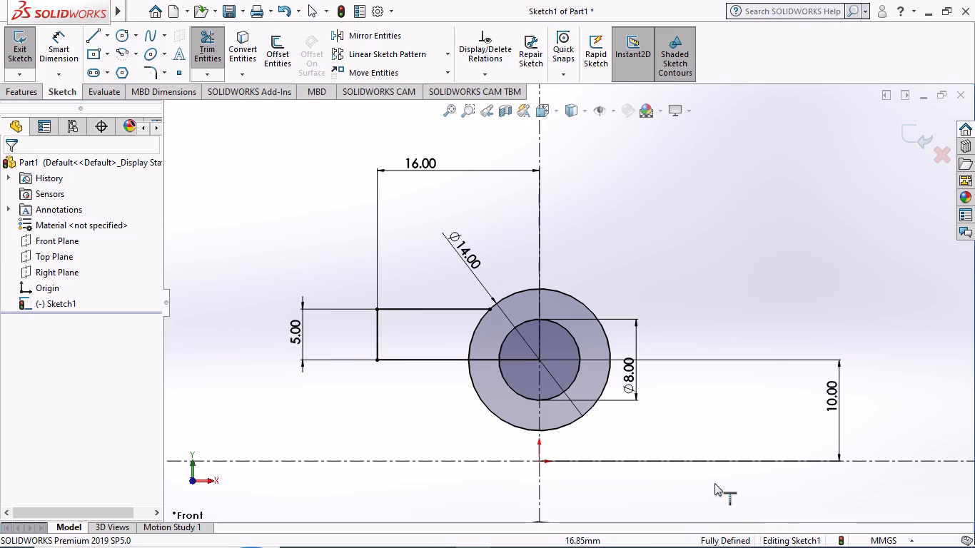
# Sketch a small circle of about 1.9 mm radius above the upper horizontal line, just outside the 14 mm circle.
pyautogui.scroll(2, 480, 291)
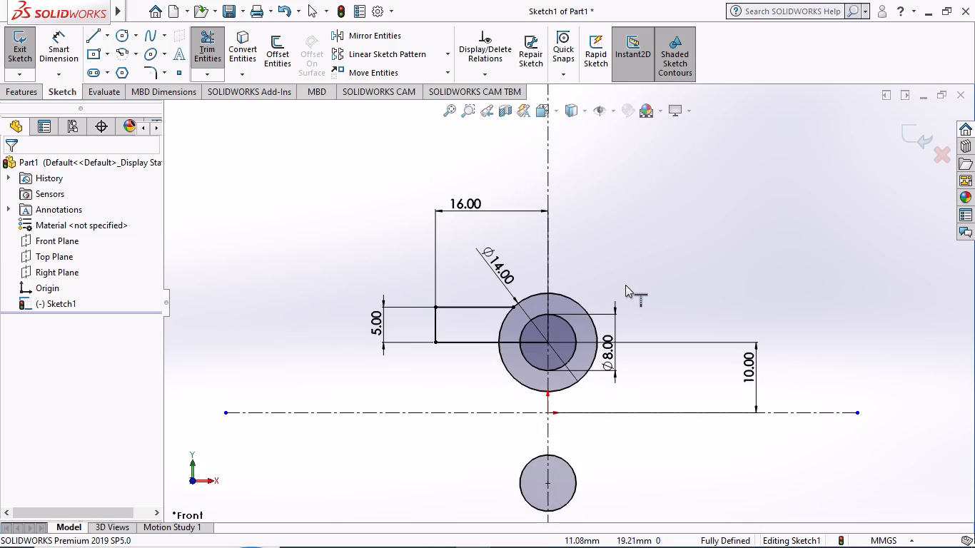
pyautogui.scroll(2, 625, 286)
pyautogui.scroll(-2, 580, 270)
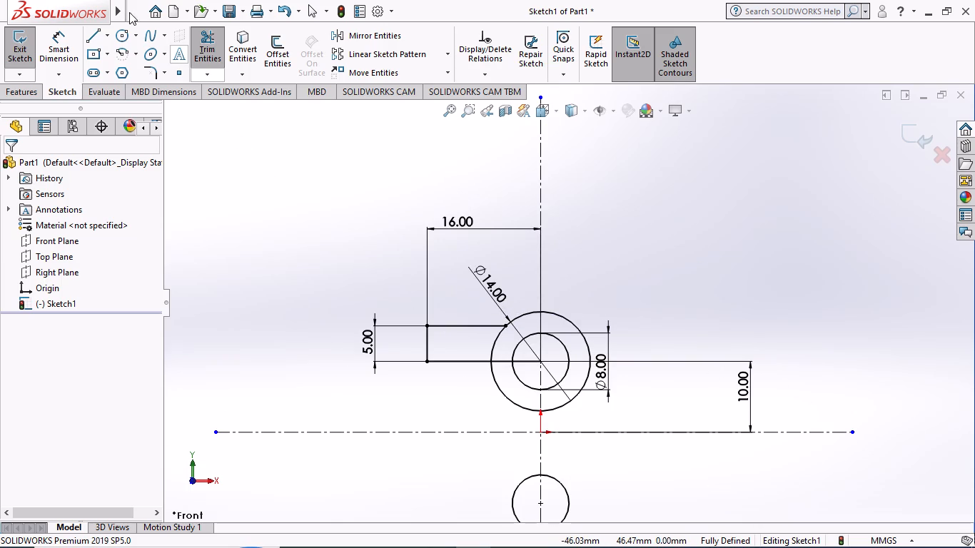
pyautogui.click(120, 34)
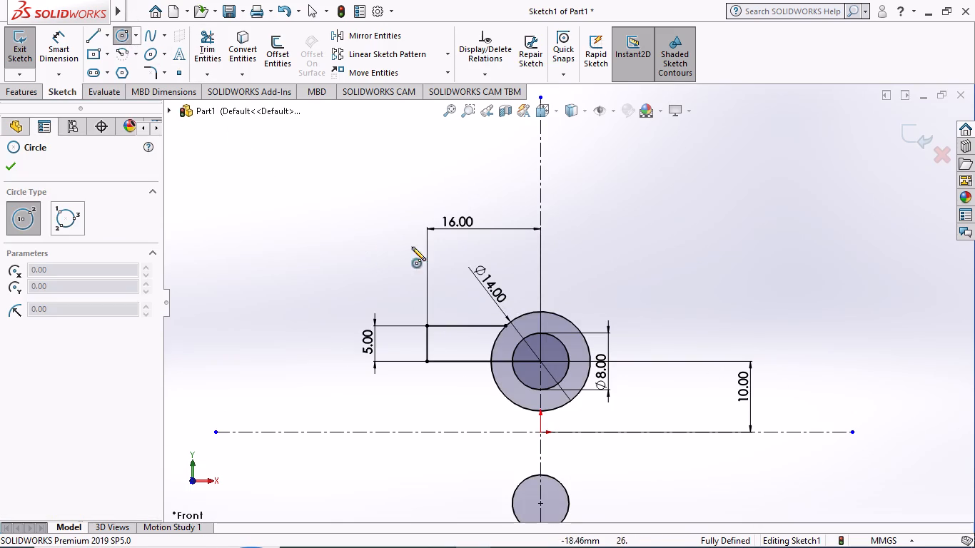
pyautogui.scroll(-4, 570, 333)
pyautogui.scroll(-1, 472, 260)
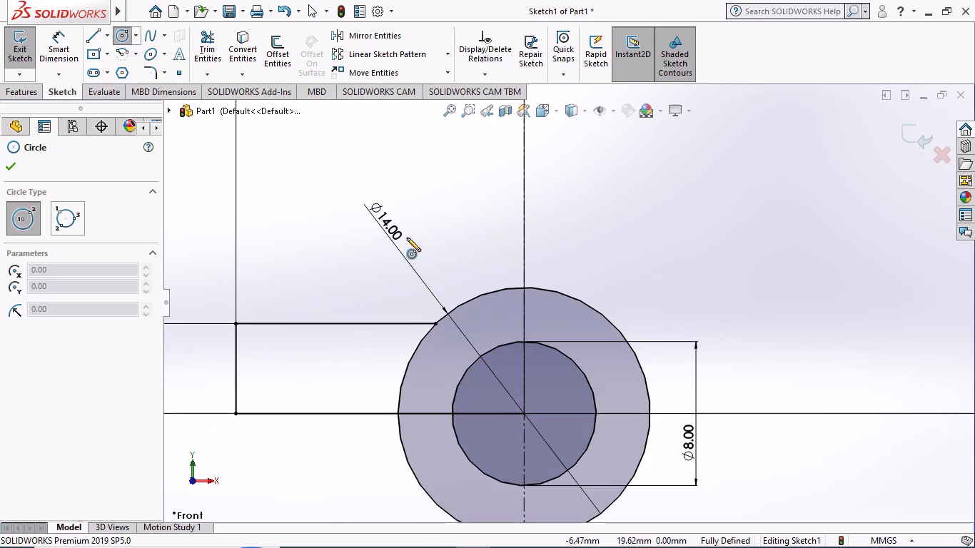
pyautogui.click(408, 275)
pyautogui.click(437, 295)
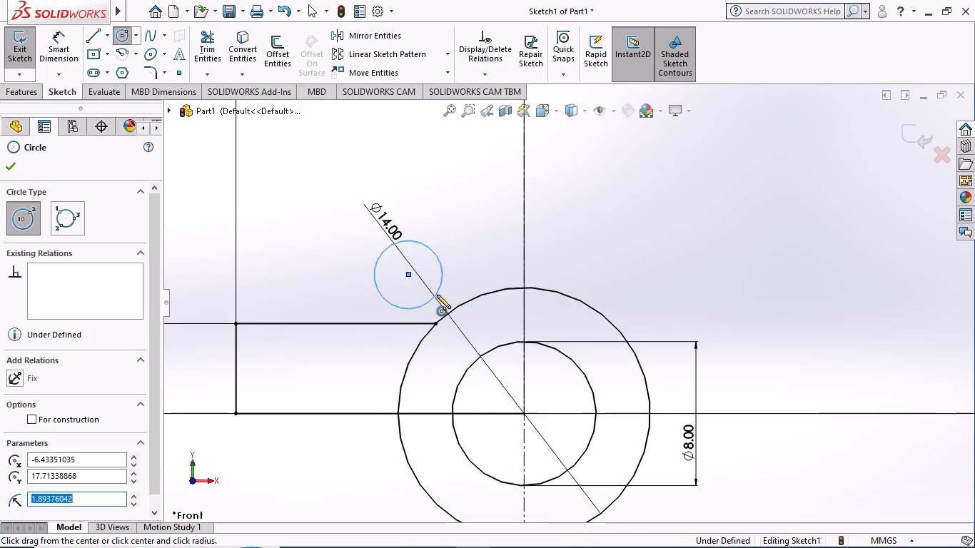
pyautogui.press('Escape')
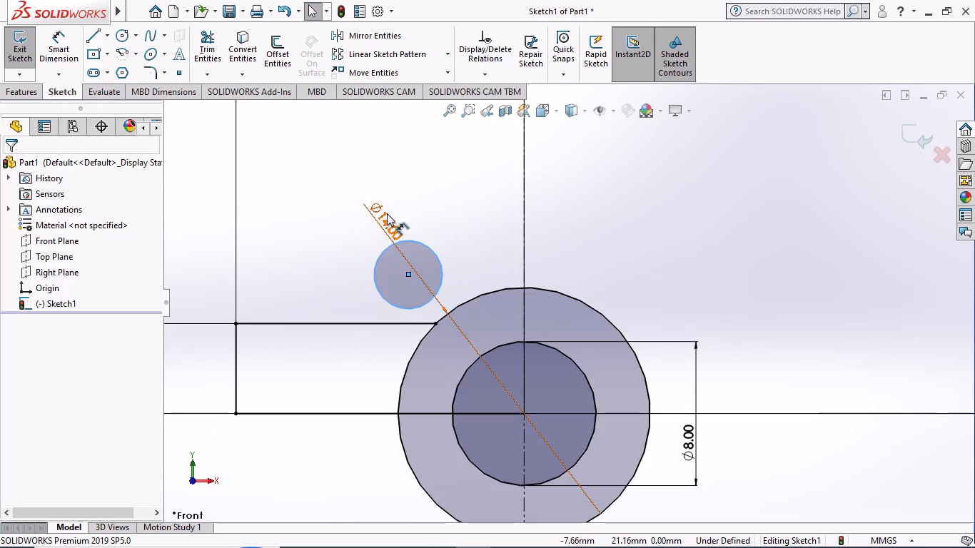
# Reposition the 14 mm diameter dimension clear of the small circle.
pyautogui.moveTo(384, 221); pyautogui.dragTo(485, 214)
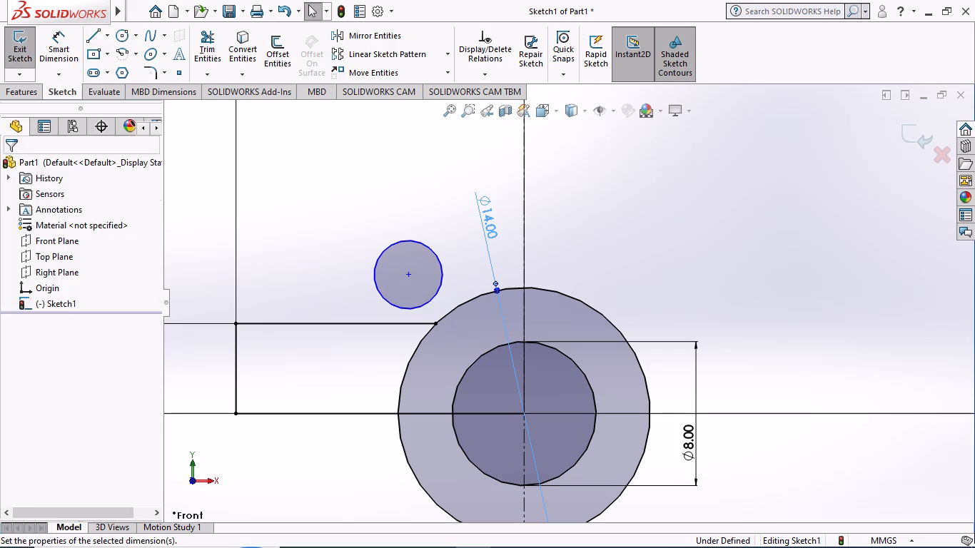
pyautogui.click(68, 51)
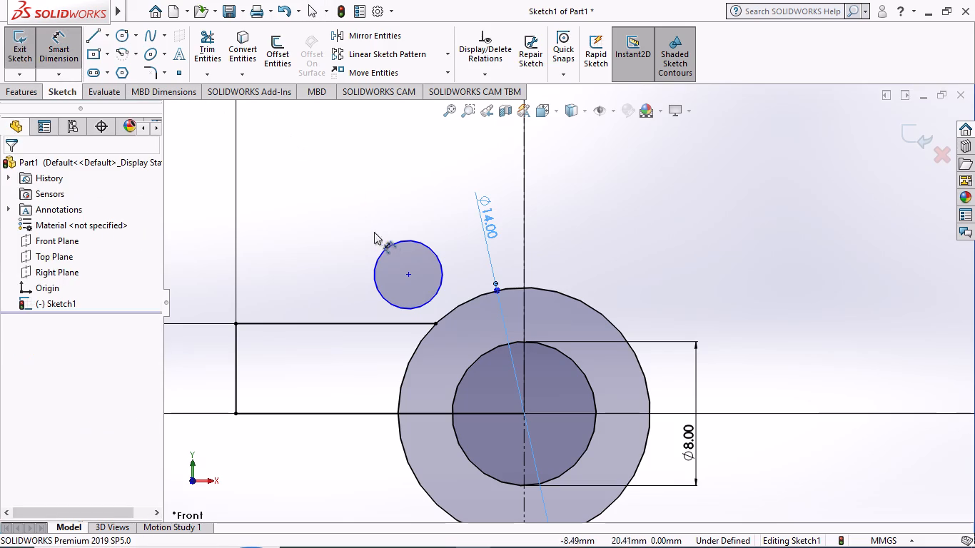
pyautogui.press('Escape')
# Add a tangent relation between the small circle and the upper horizontal line.
pyautogui.keyDown('ctrl'); pyautogui.click(384, 300); pyautogui.keyUp('ctrl')
pyautogui.keyDown('ctrl'); pyautogui.click(380, 324); pyautogui.keyUp('ctrl')
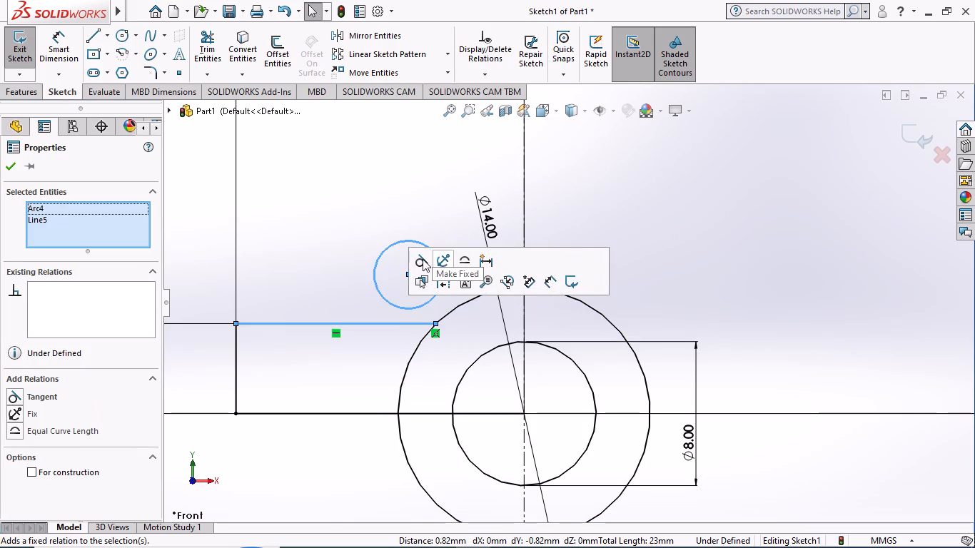
pyautogui.click(423, 259)
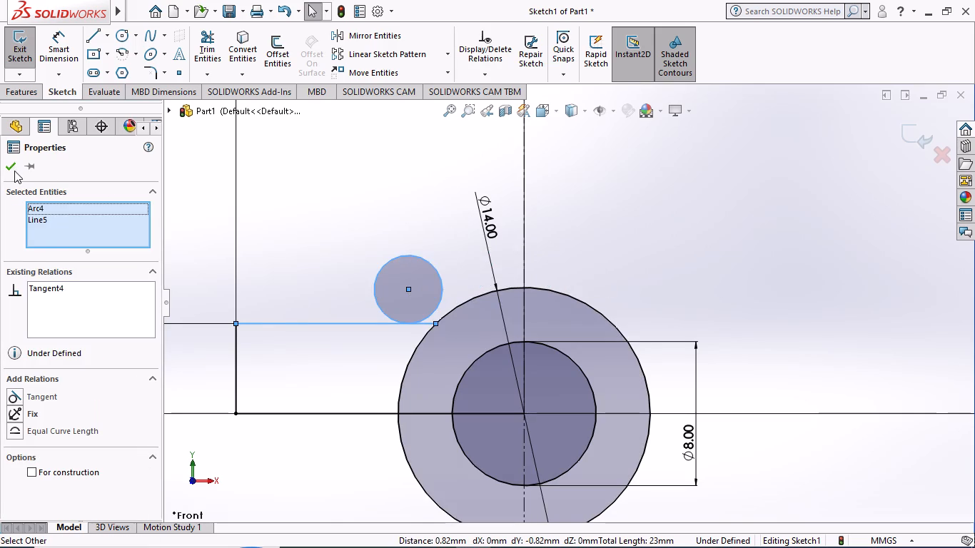
pyautogui.click(14, 170)
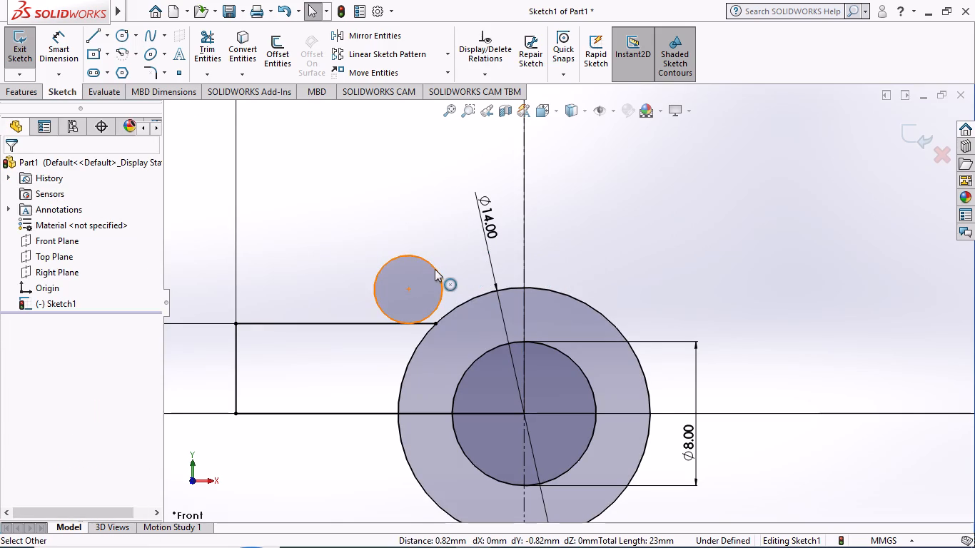
# Add a tangent relation between the small circle and the 14 mm circle.
pyautogui.keyDown('ctrl'); pyautogui.click(435, 269); pyautogui.keyUp('ctrl')
pyautogui.keyDown('ctrl'); pyautogui.click(466, 300); pyautogui.keyUp('ctrl')
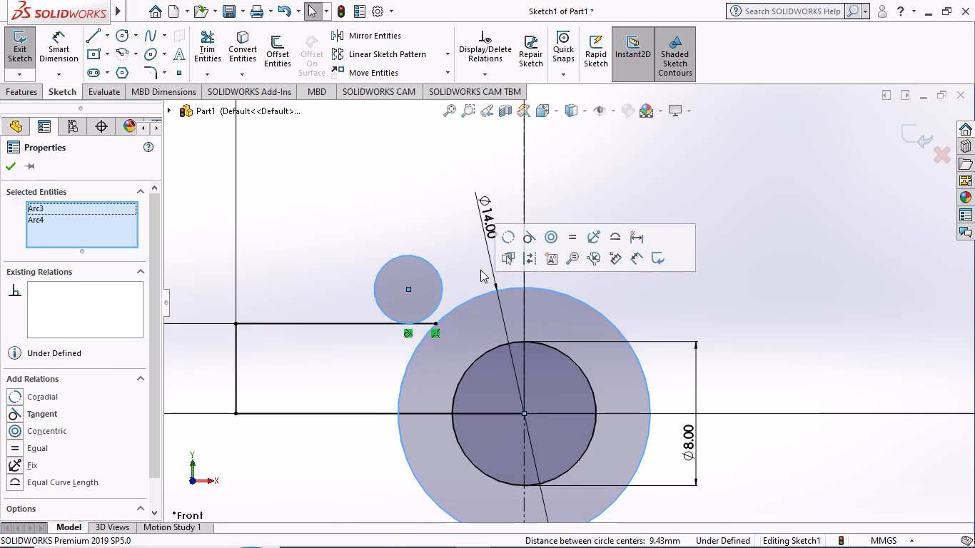
pyautogui.click(525, 234)
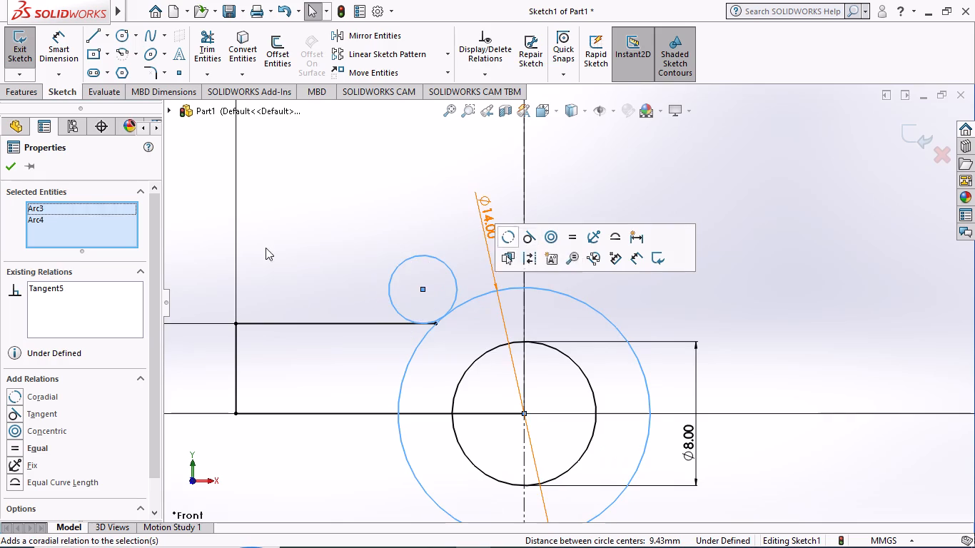
pyautogui.click(11, 164)
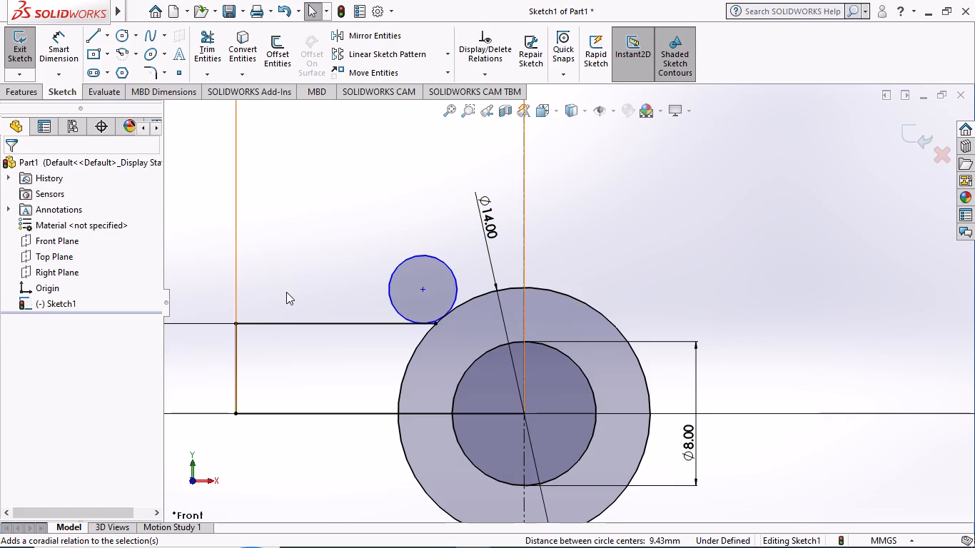
# Trim away the small circle's outer portion, keeping only the short arc between its tangent points on the line and 14 mm circle.
pyautogui.click(203, 46)
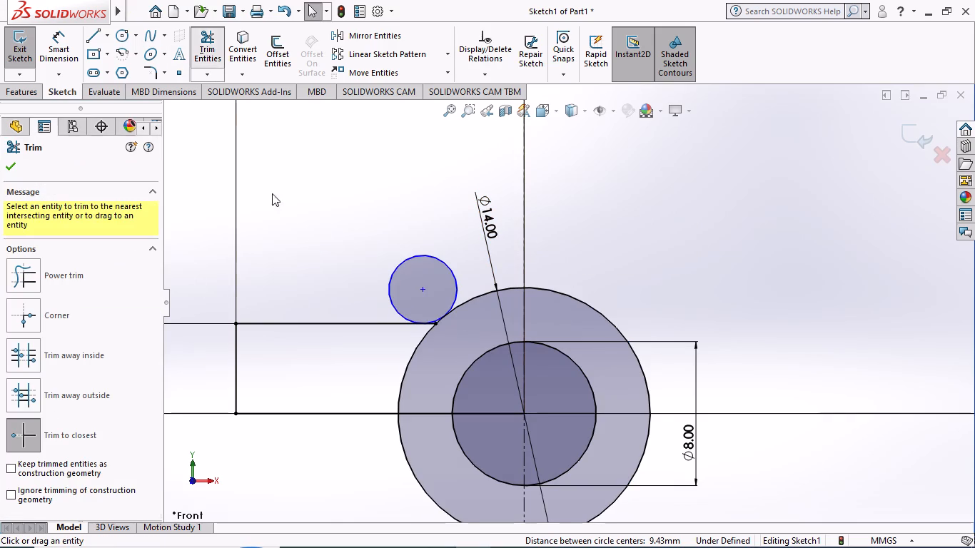
pyautogui.click(403, 260)
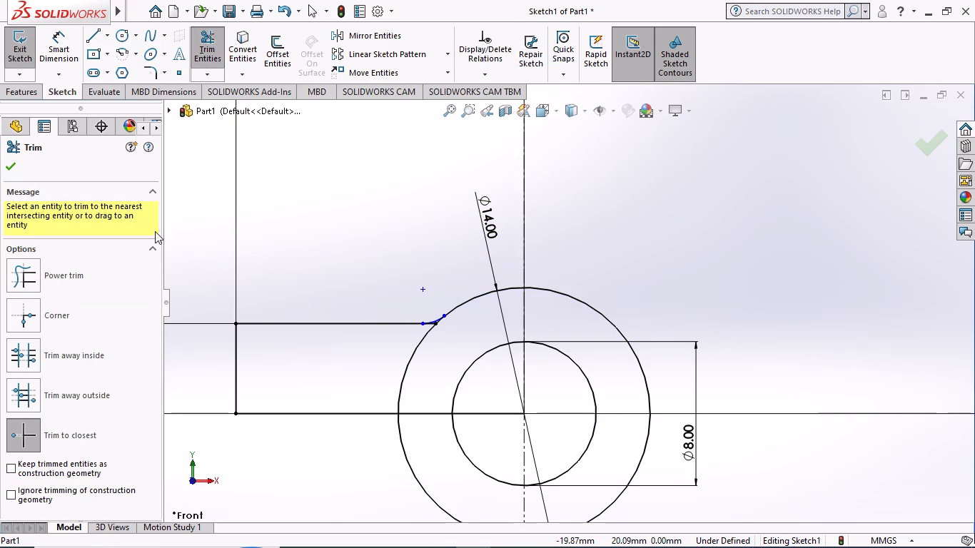
pyautogui.scroll(-3, 453, 310)
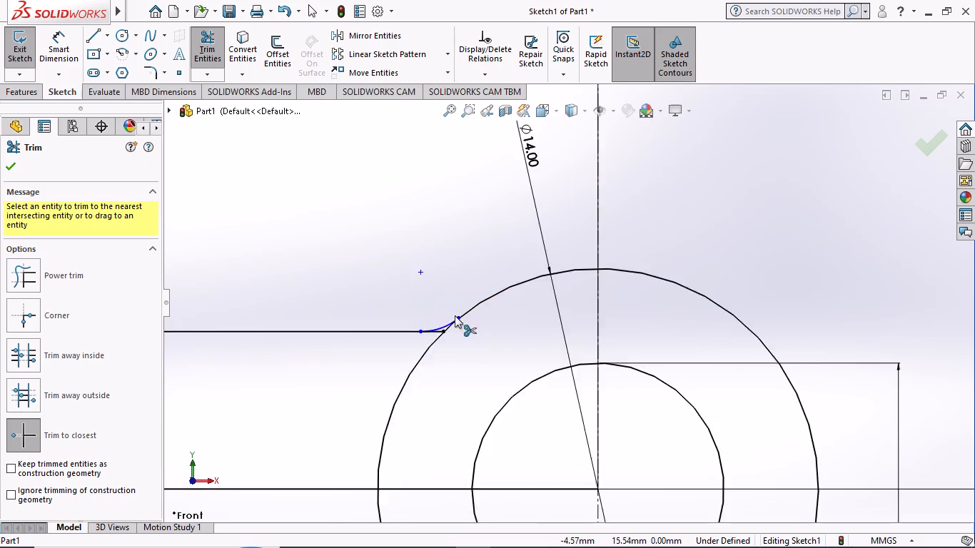
pyautogui.scroll(-10, 455, 315)
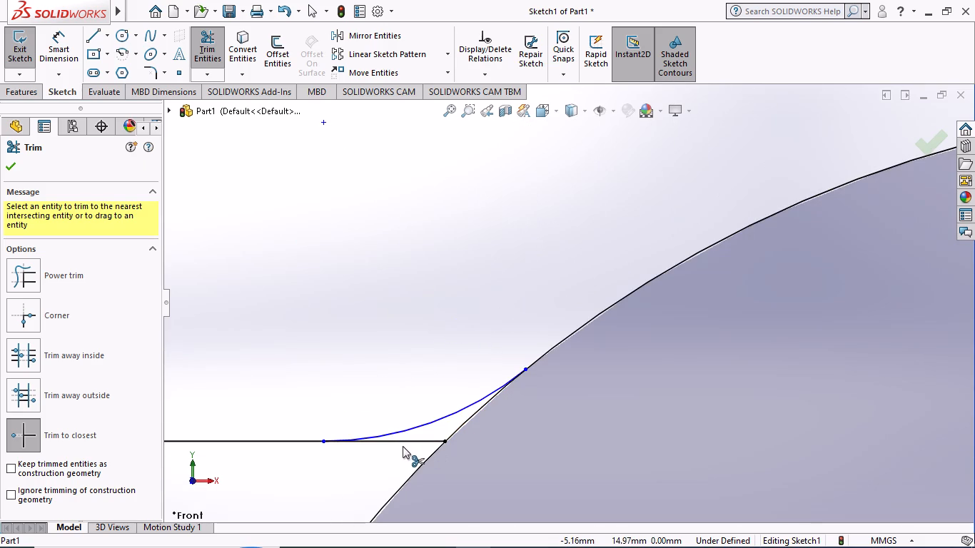
# Dimension the short tangent arc with a radius of 8 mm.
pyautogui.click(11, 161)
pyautogui.click(64, 56)
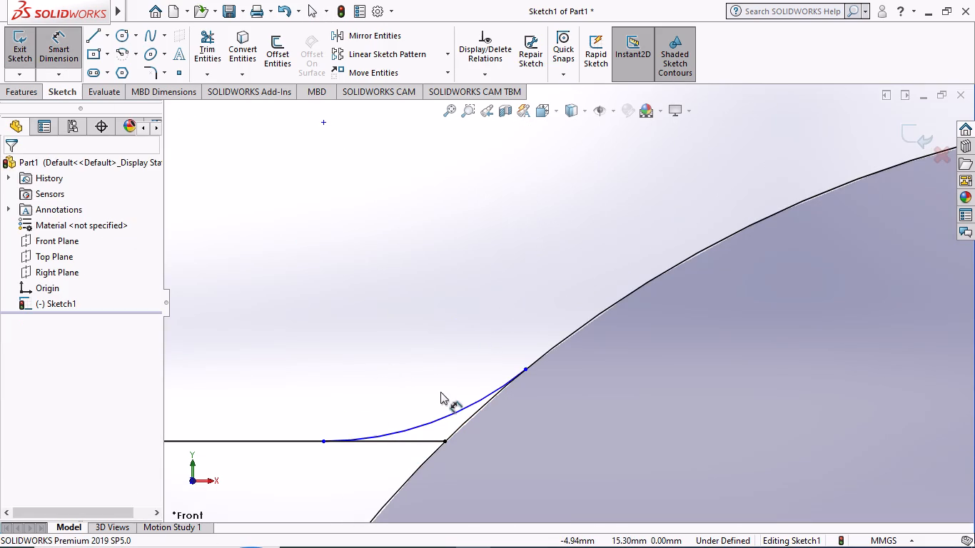
pyautogui.scroll(5, 441, 392)
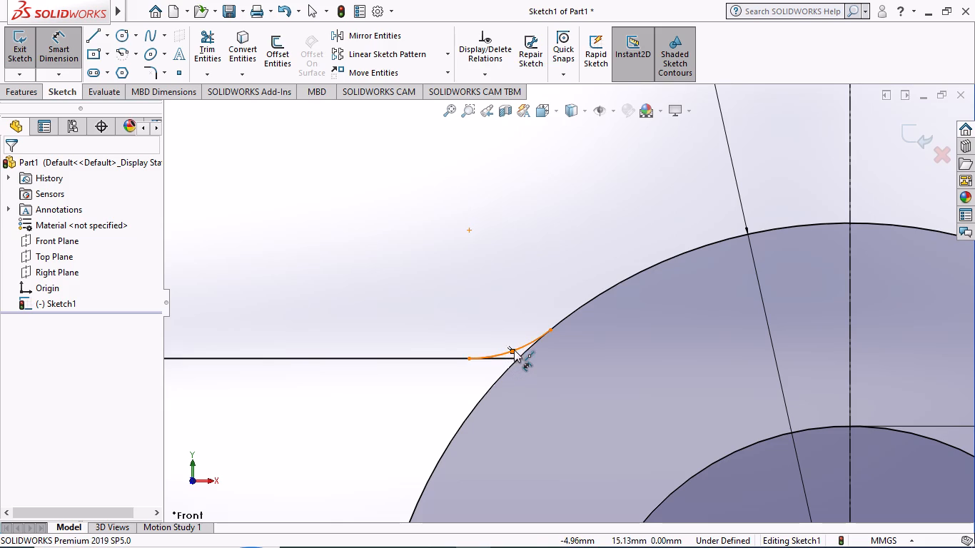
pyautogui.click(514, 350)
pyautogui.press('Escape')
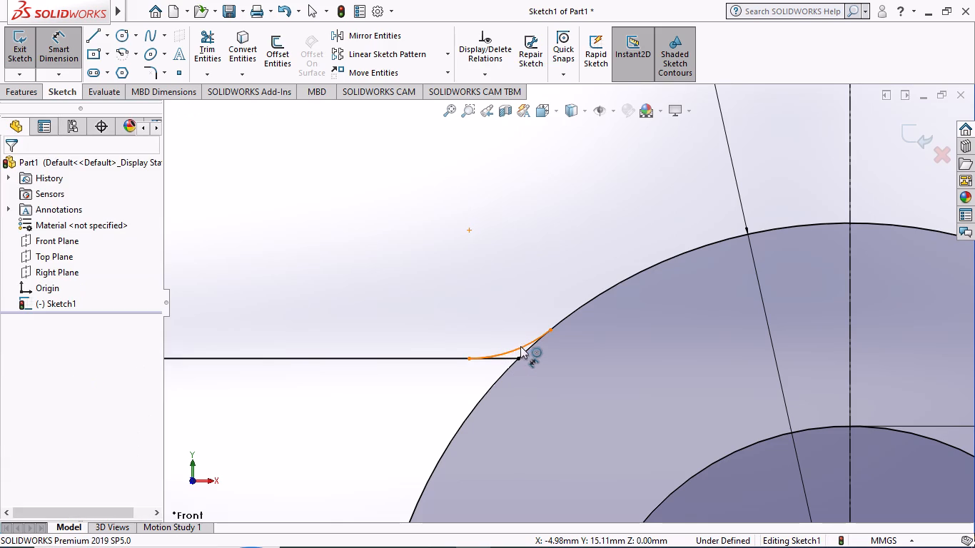
pyautogui.click(522, 345)
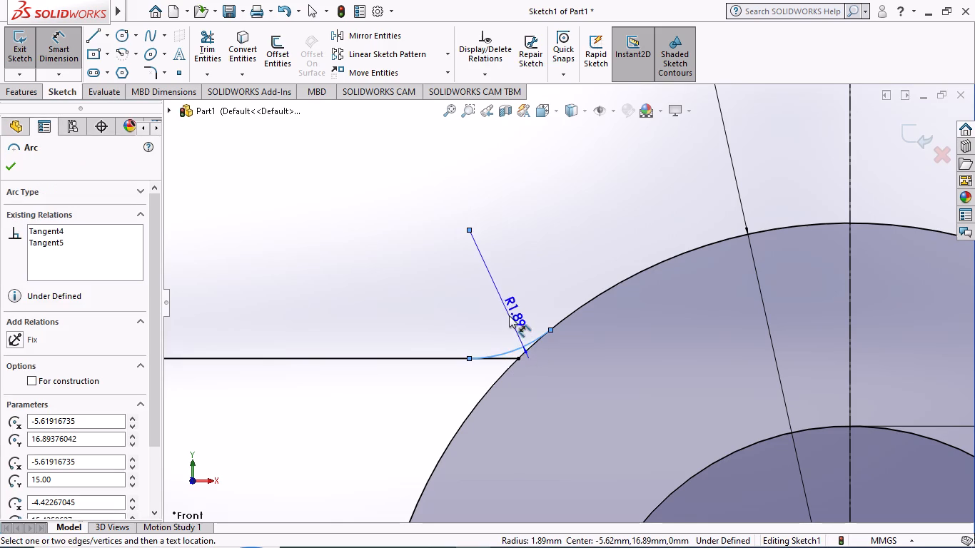
pyautogui.click(498, 298)
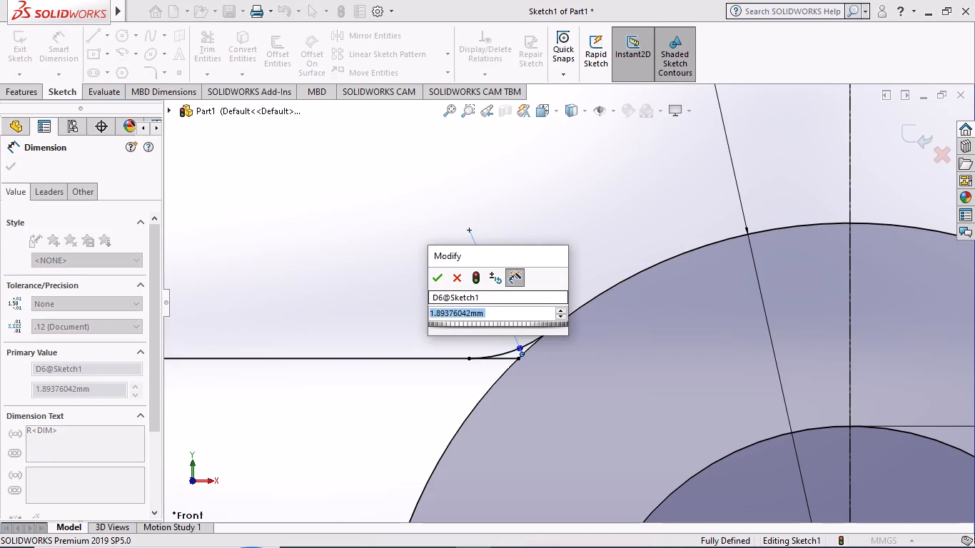
pyautogui.press('8')
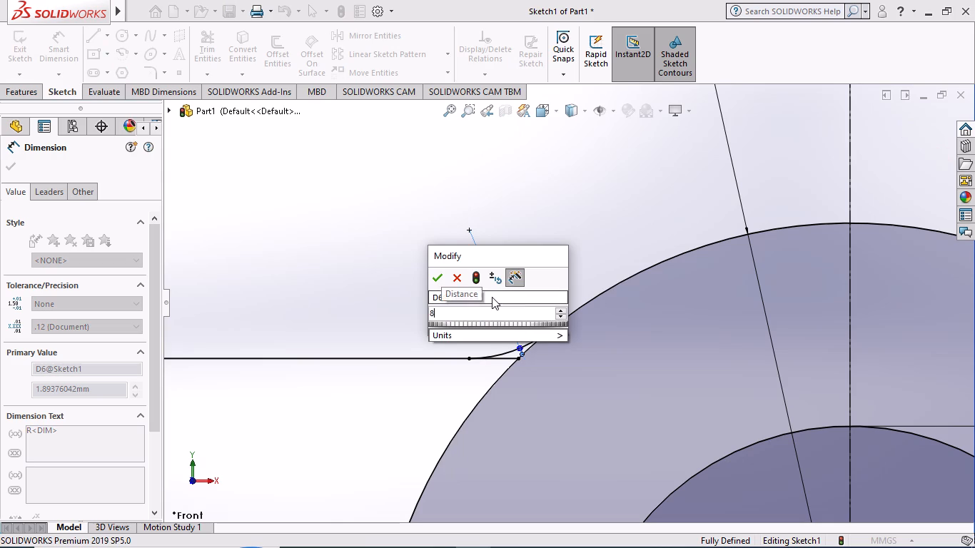
pyautogui.press('Return')
# Trim away the leftover end of the upper horizontal line between the R8 arc's tangent point and the 14 mm circle.
pyautogui.scroll(2, 413, 181)
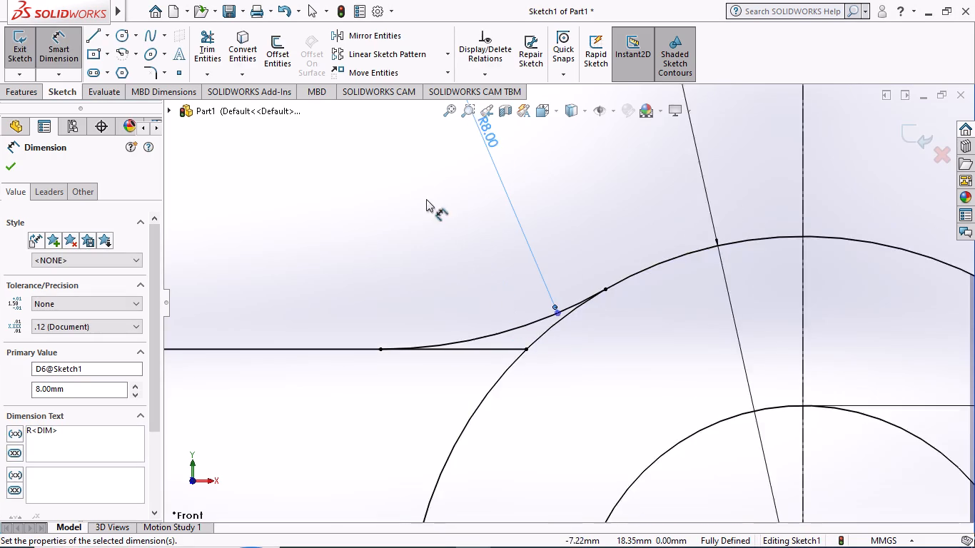
pyautogui.scroll(7, 426, 199)
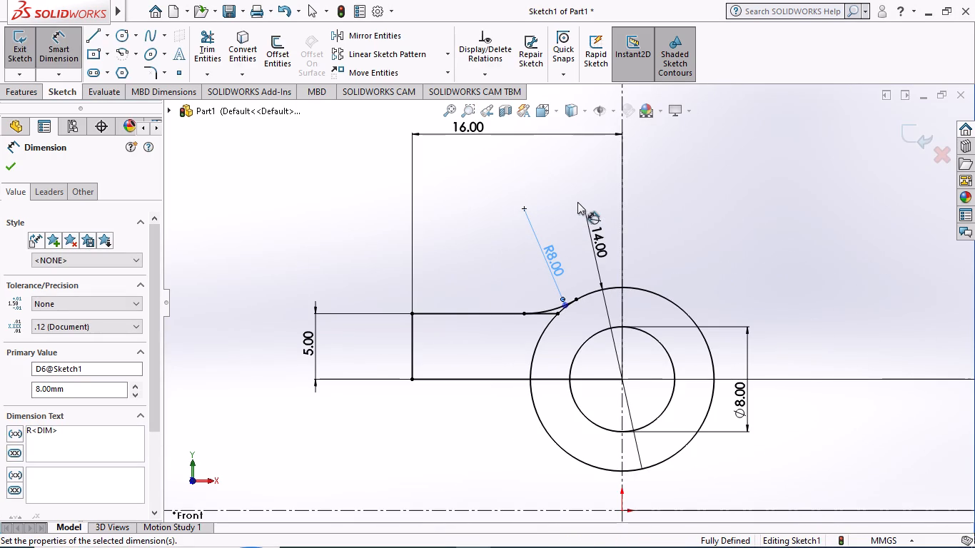
pyautogui.scroll(-2, 593, 215)
pyautogui.scroll(2, 570, 242)
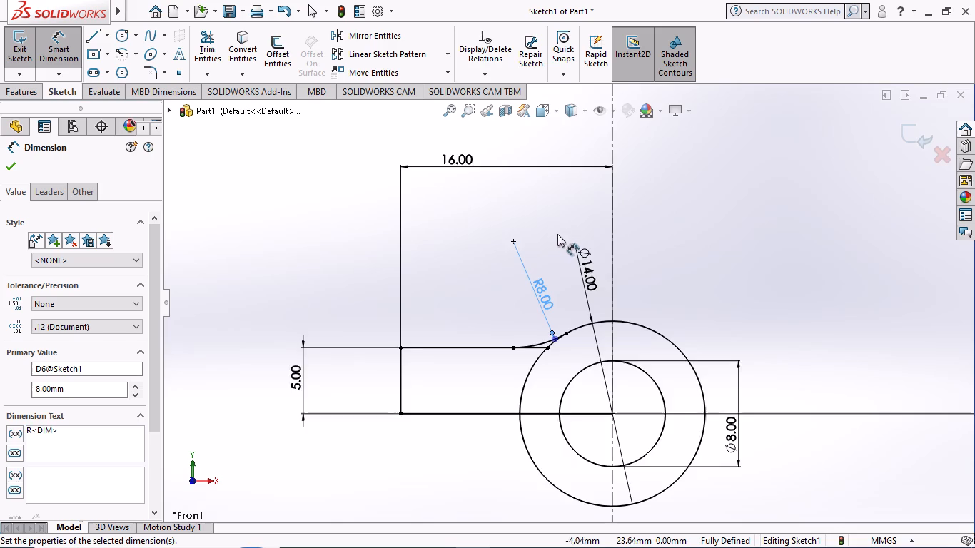
pyautogui.scroll(1, 554, 236)
pyautogui.scroll(-2, 567, 340)
pyautogui.scroll(2, 557, 337)
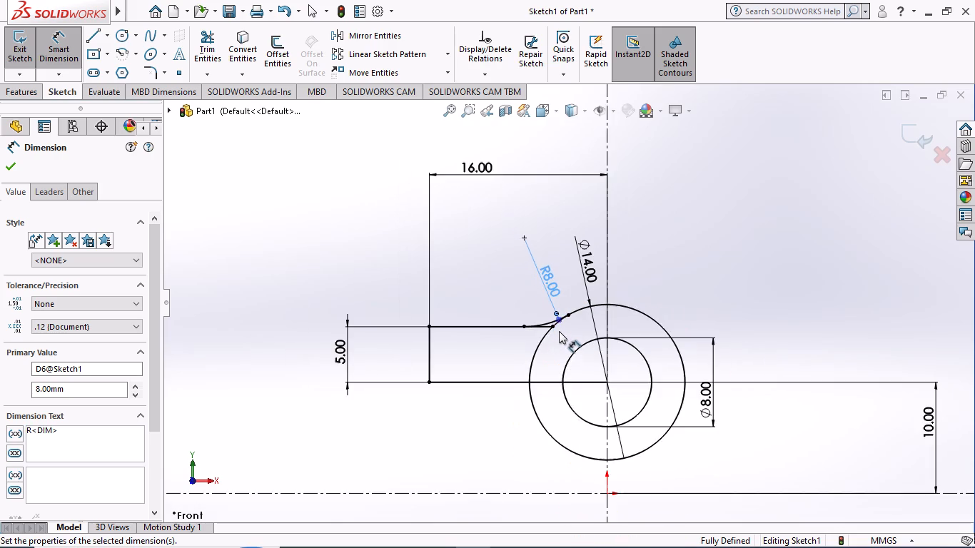
pyautogui.scroll(2, 561, 336)
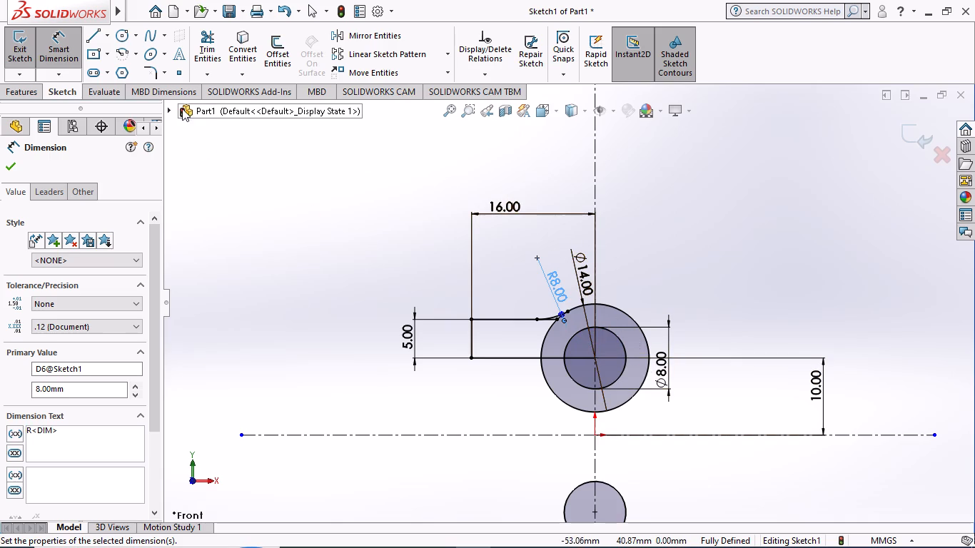
pyautogui.click(211, 51)
pyautogui.scroll(-3, 555, 285)
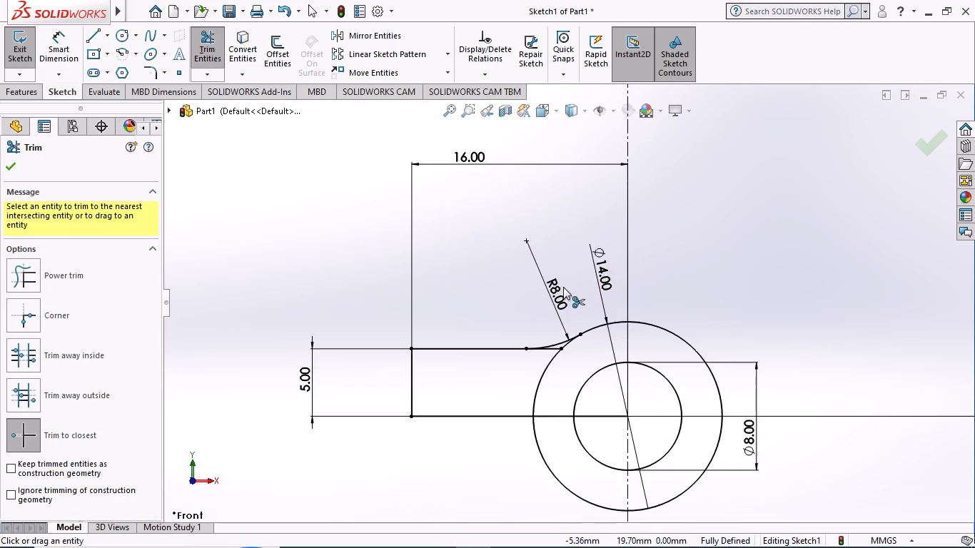
pyautogui.scroll(-6, 563, 287)
pyautogui.scroll(-1, 565, 365)
pyautogui.scroll(4, 507, 423)
pyautogui.scroll(-2, 480, 380)
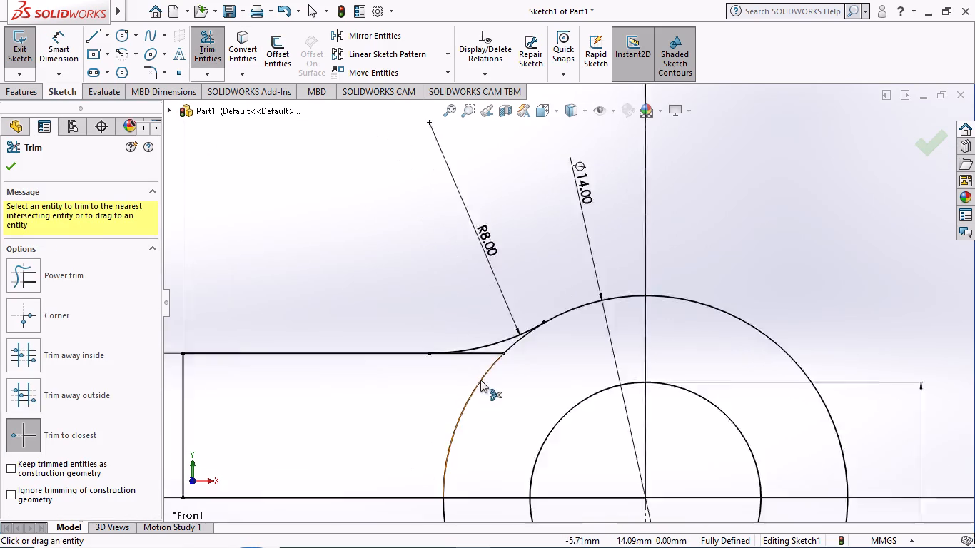
pyautogui.scroll(-1, 480, 380)
pyautogui.click(495, 333)
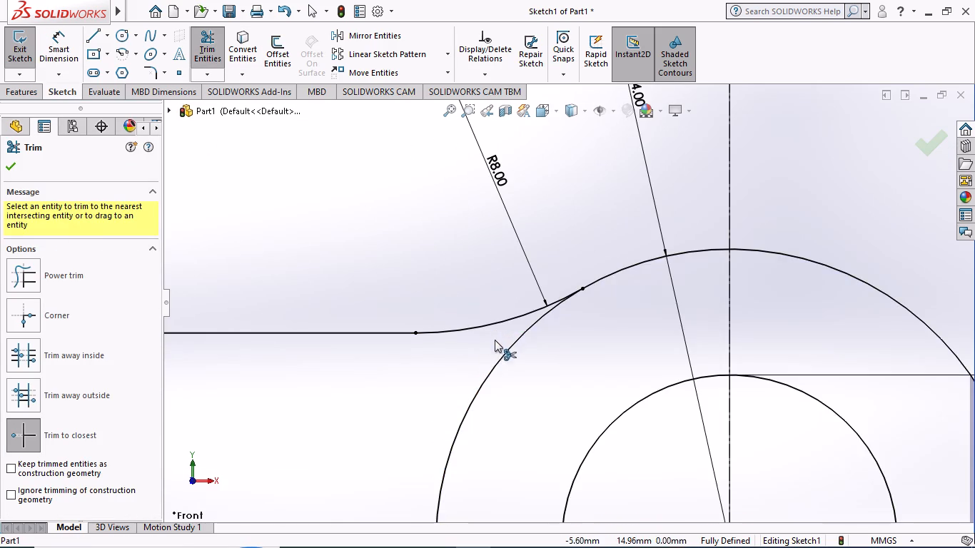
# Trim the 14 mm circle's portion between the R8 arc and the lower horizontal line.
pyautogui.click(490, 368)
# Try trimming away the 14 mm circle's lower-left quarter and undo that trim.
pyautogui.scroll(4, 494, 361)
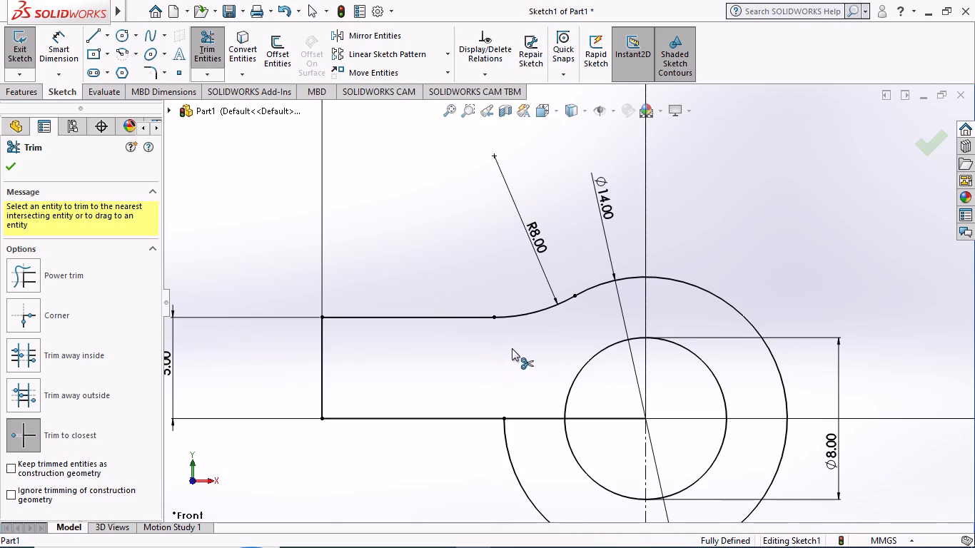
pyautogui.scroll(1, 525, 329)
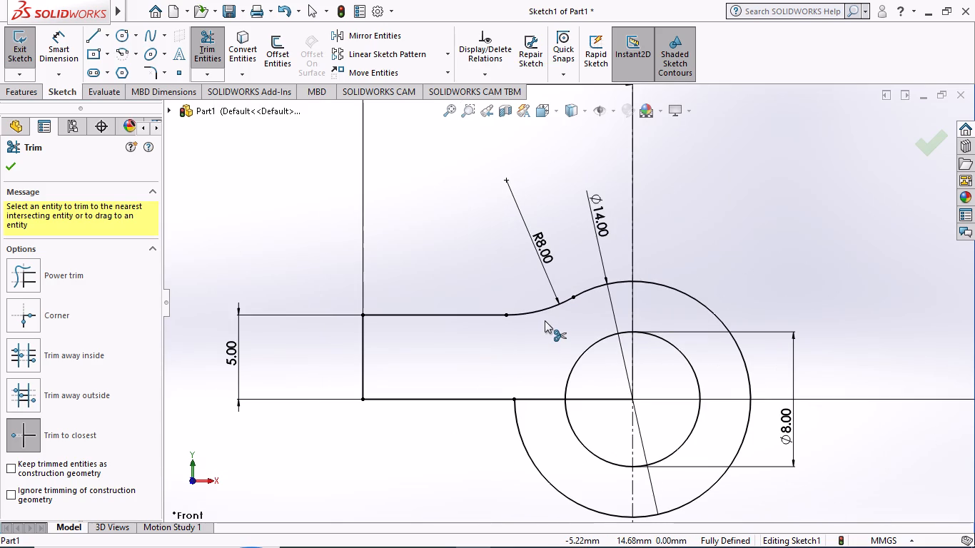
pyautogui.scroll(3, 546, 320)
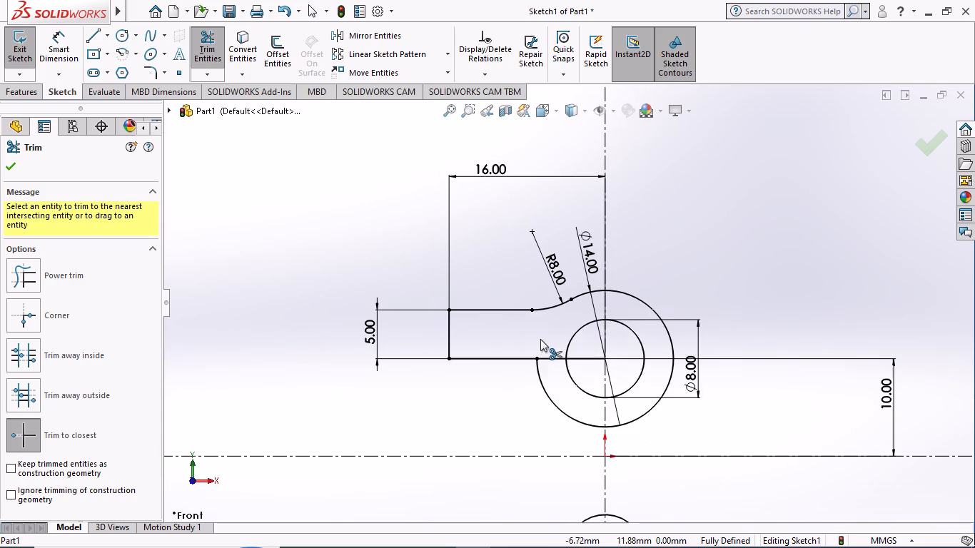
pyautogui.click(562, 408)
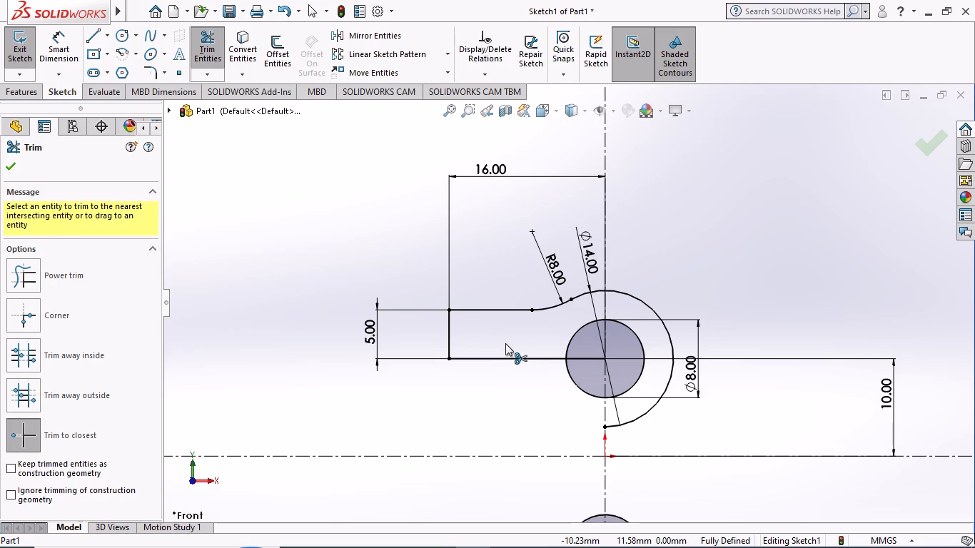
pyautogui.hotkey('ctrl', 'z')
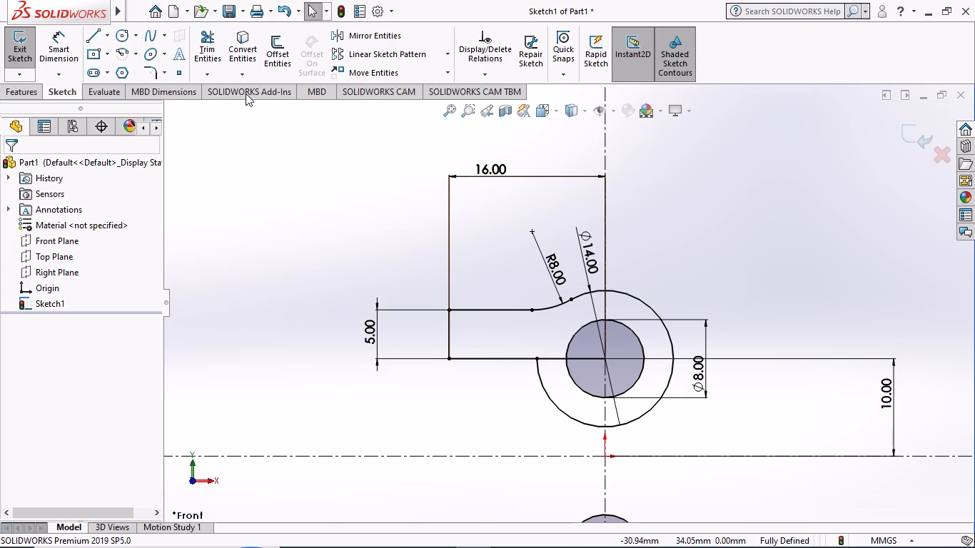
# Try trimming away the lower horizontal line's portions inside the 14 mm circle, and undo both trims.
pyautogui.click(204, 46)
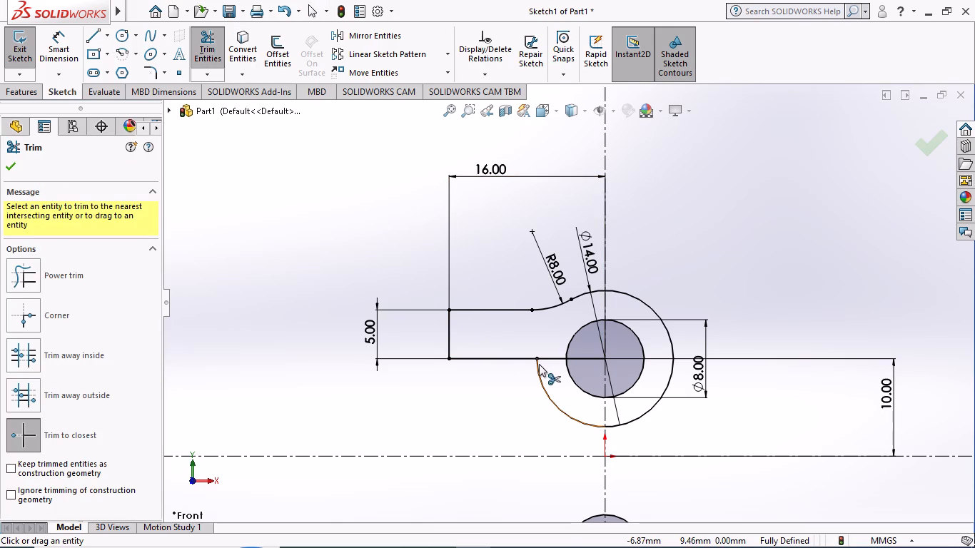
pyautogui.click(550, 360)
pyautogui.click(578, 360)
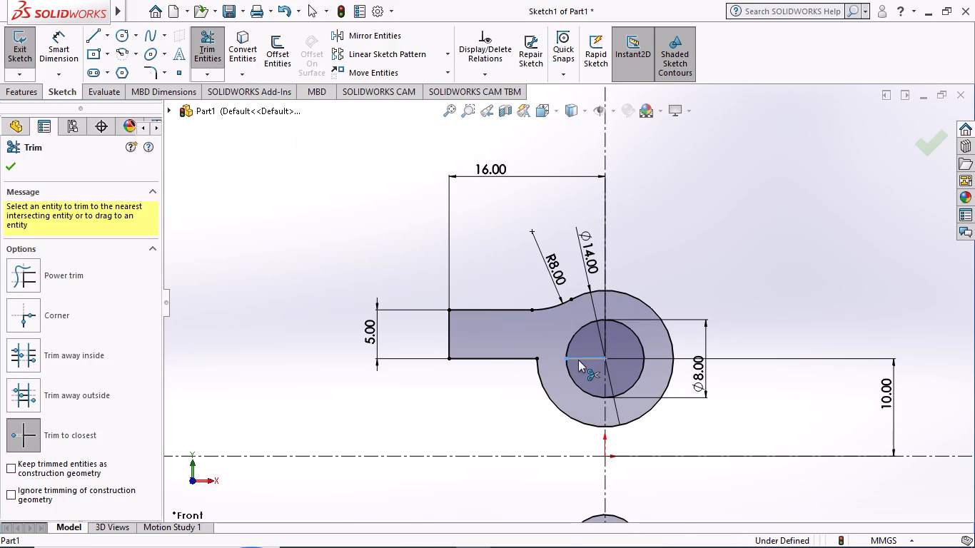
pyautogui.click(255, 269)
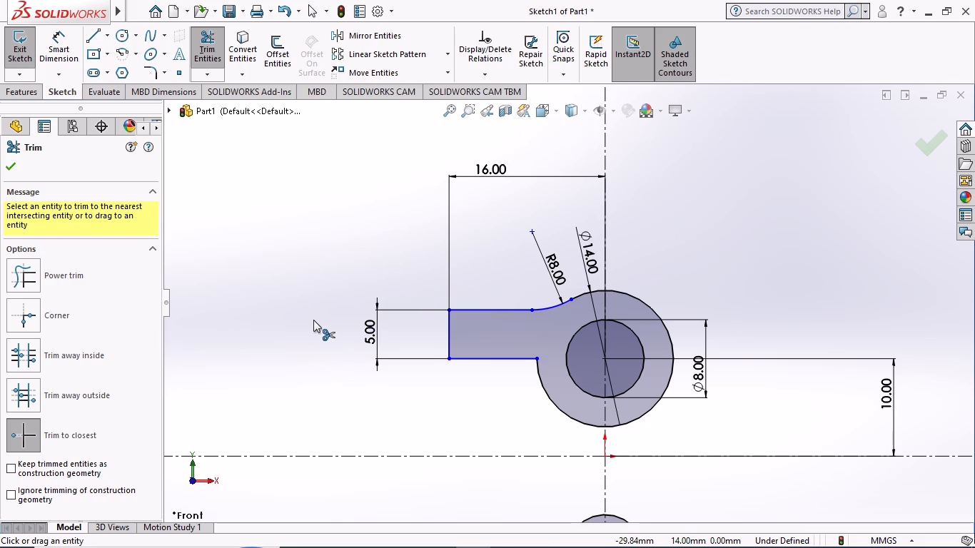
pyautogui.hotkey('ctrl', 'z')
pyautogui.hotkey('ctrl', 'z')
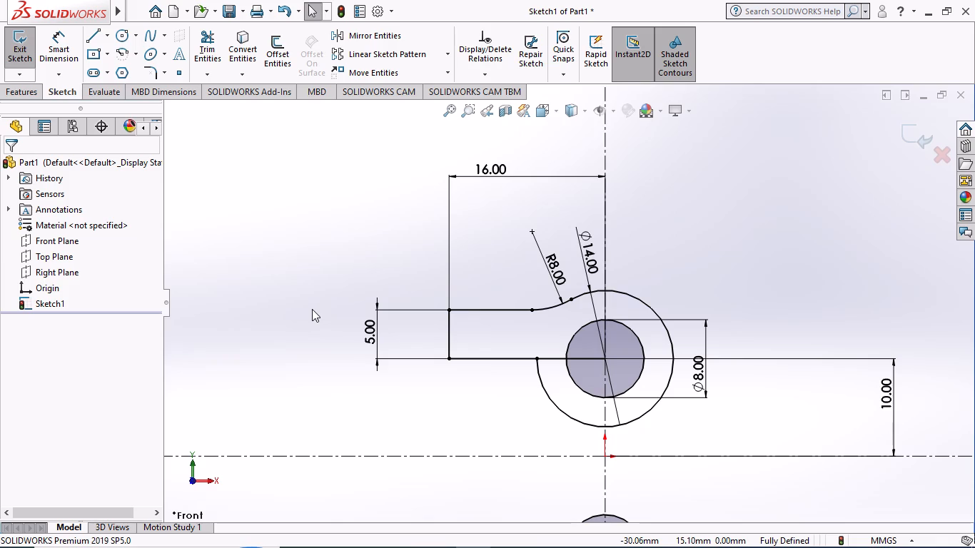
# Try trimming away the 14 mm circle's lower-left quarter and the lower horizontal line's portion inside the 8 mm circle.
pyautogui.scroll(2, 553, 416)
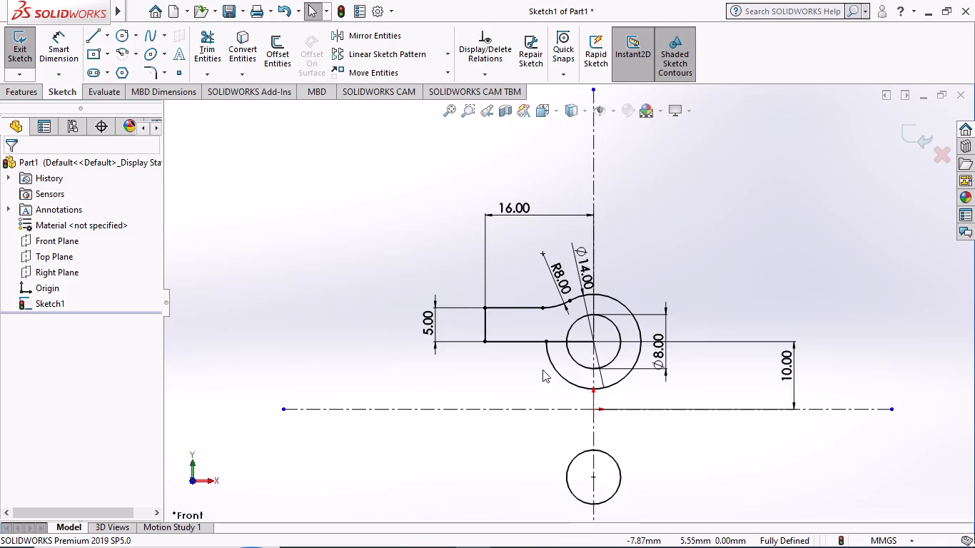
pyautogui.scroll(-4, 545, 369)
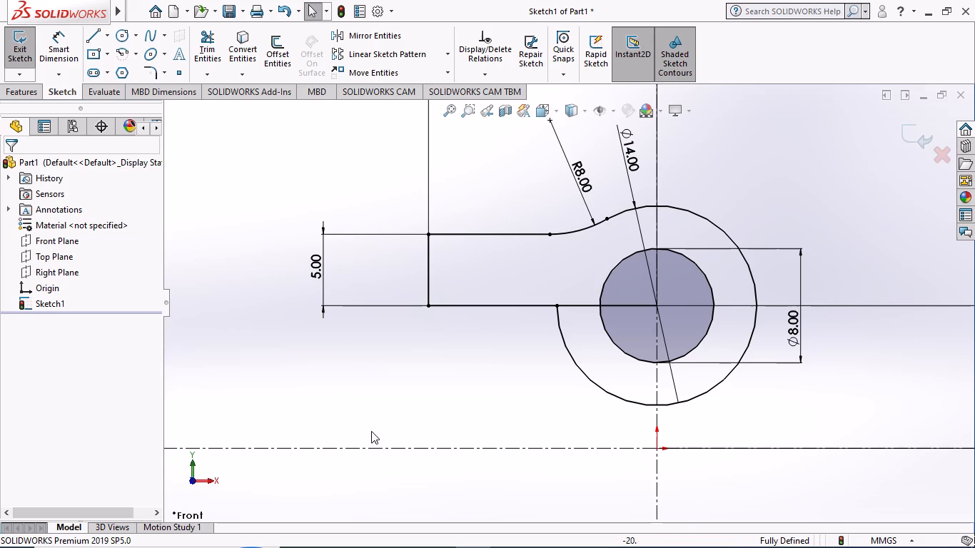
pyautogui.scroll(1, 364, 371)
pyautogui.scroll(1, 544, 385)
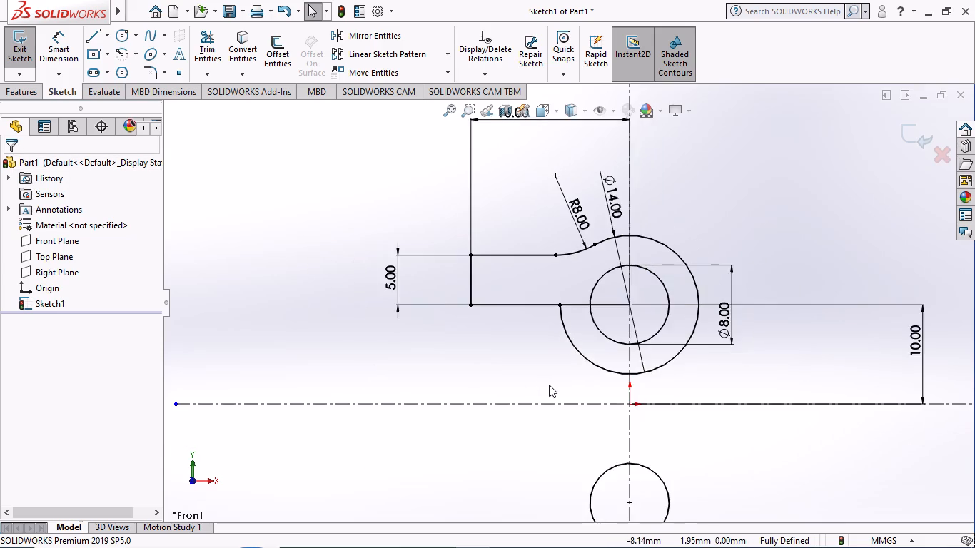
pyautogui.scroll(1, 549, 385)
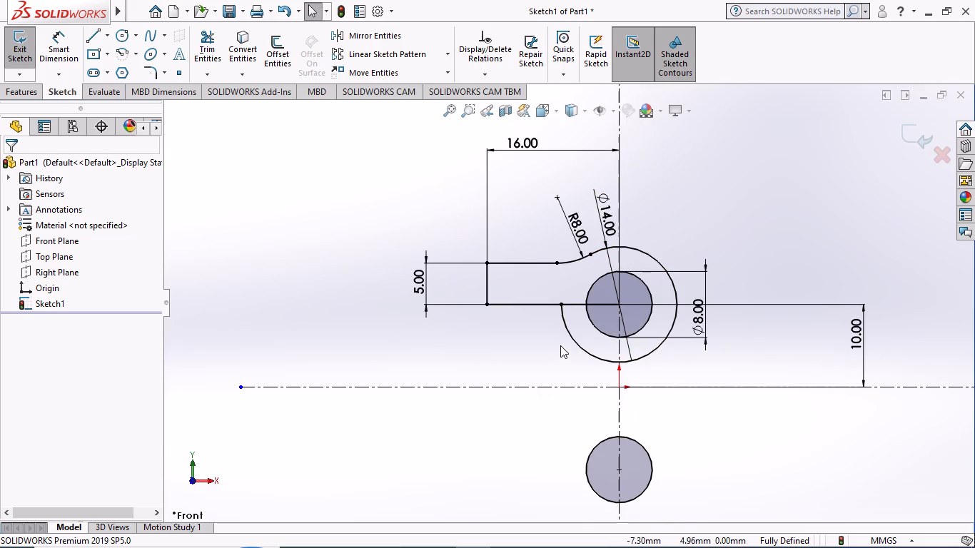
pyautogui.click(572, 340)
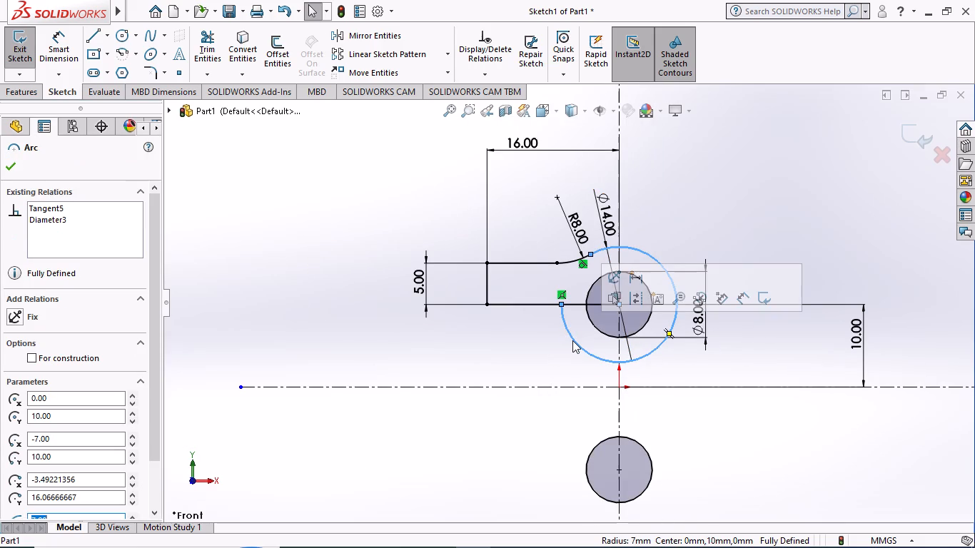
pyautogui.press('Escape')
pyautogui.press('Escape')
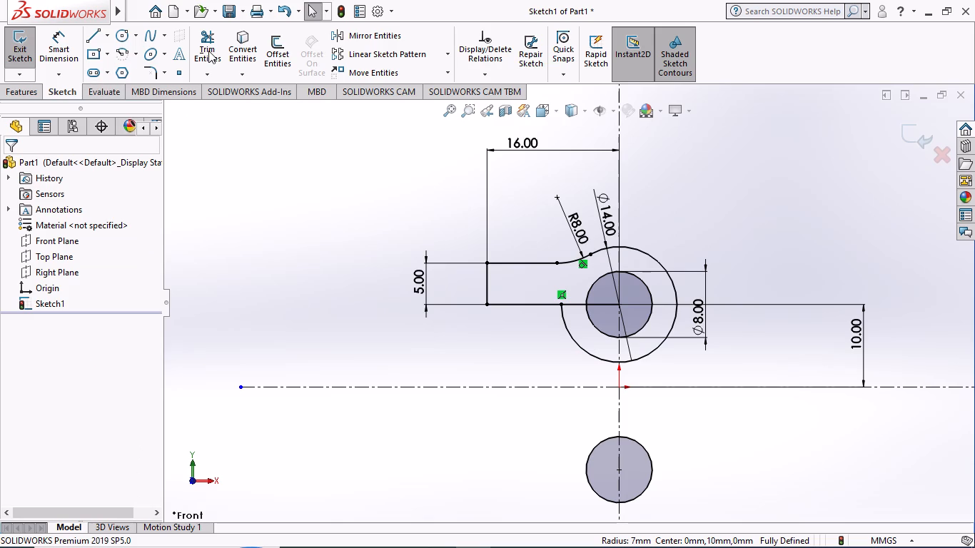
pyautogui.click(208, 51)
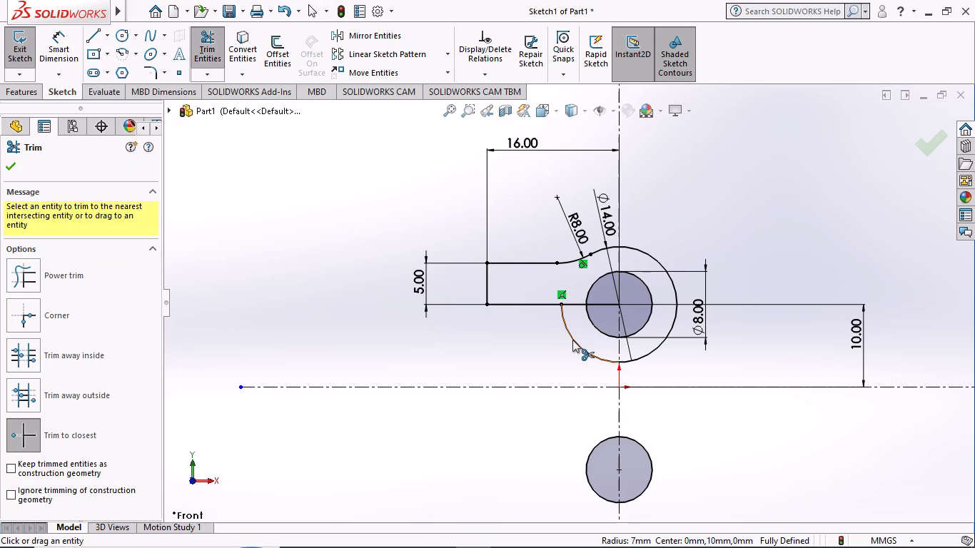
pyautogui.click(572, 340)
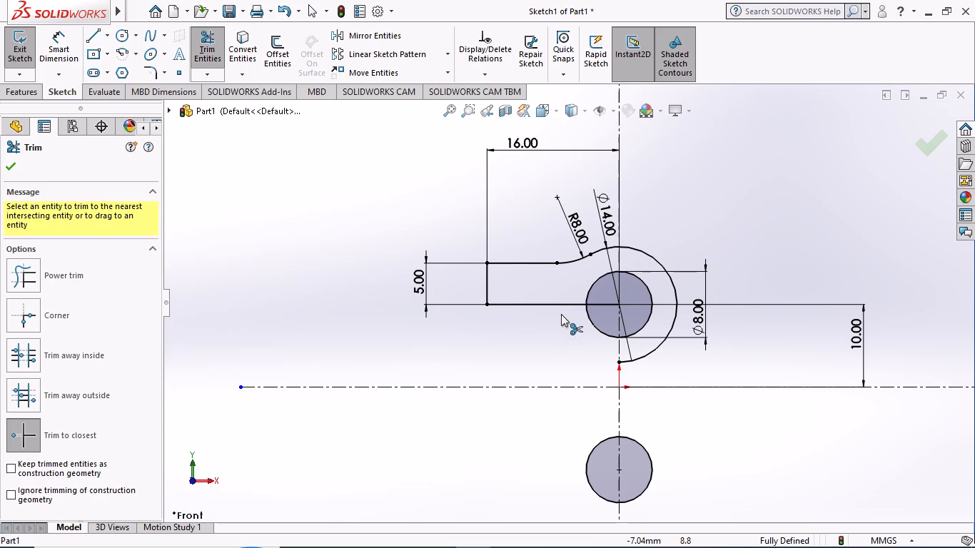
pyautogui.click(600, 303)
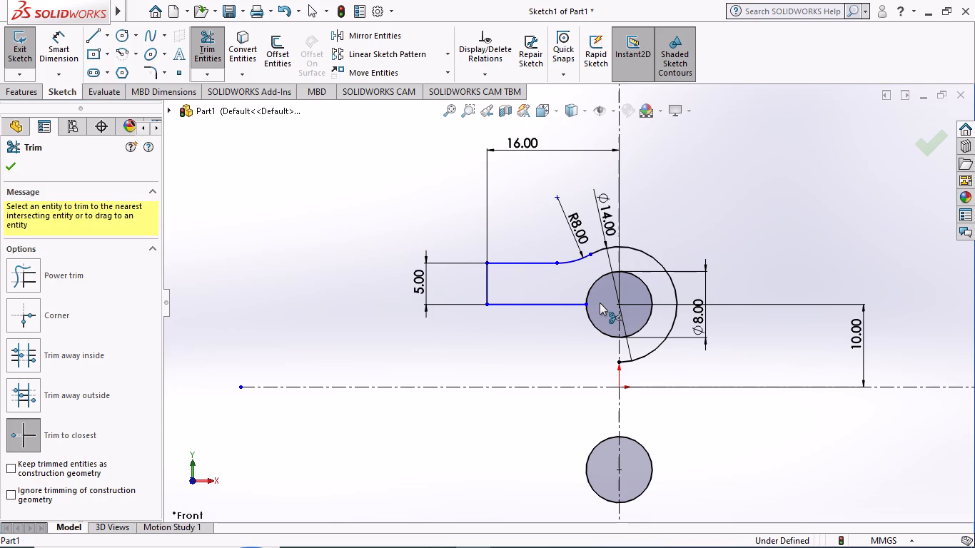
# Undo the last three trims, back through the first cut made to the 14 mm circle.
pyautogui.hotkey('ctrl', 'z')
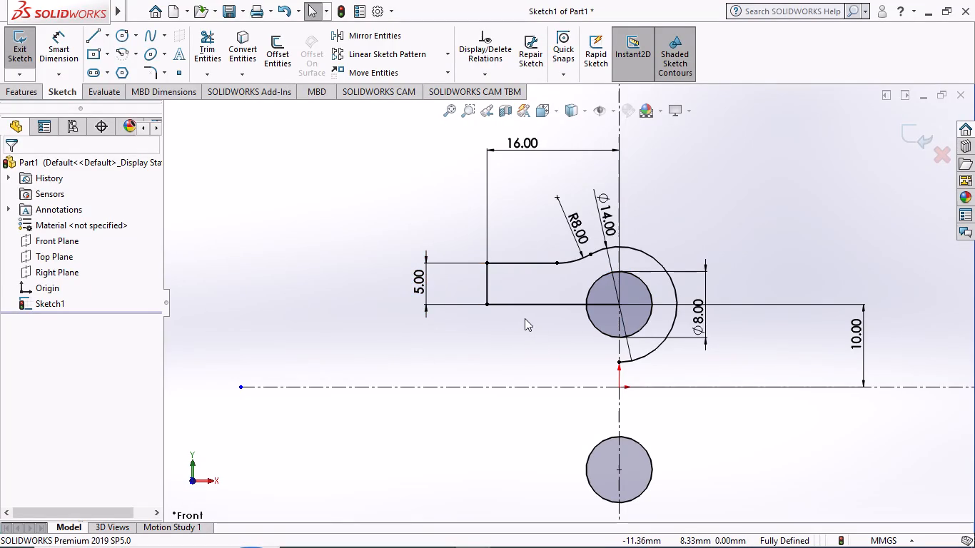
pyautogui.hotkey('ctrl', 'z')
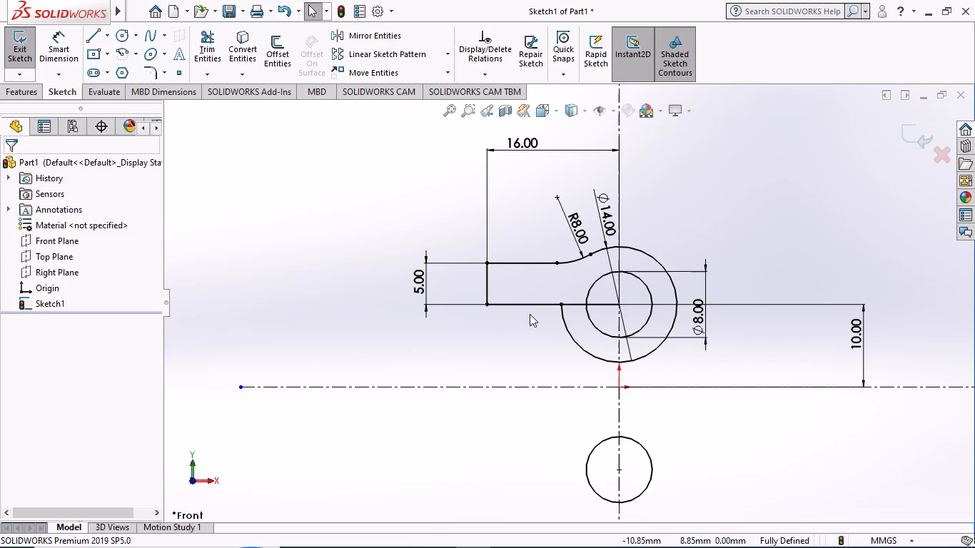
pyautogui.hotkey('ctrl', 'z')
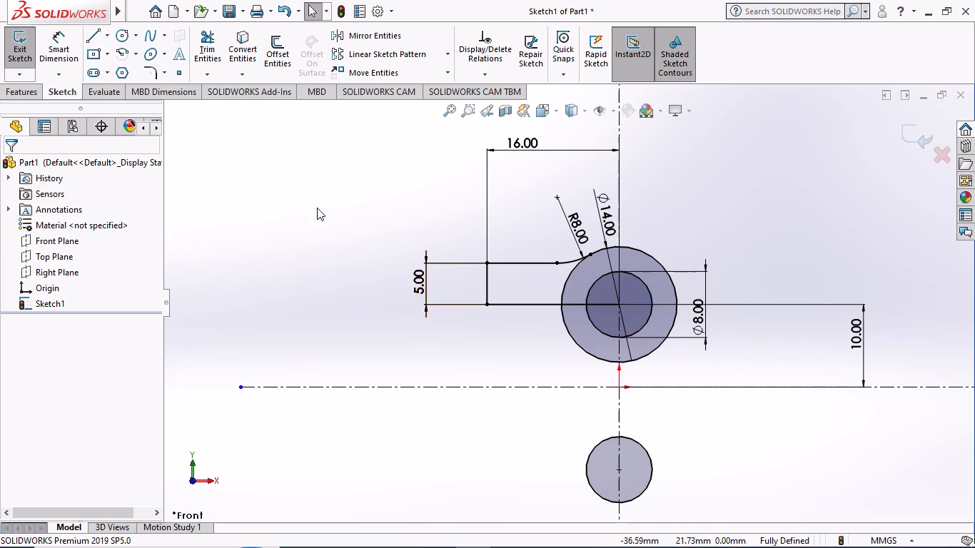
# Trim away the 14 mm circle's arc between the R8 arc and the side arm's lower horizontal line.
pyautogui.click(205, 46)
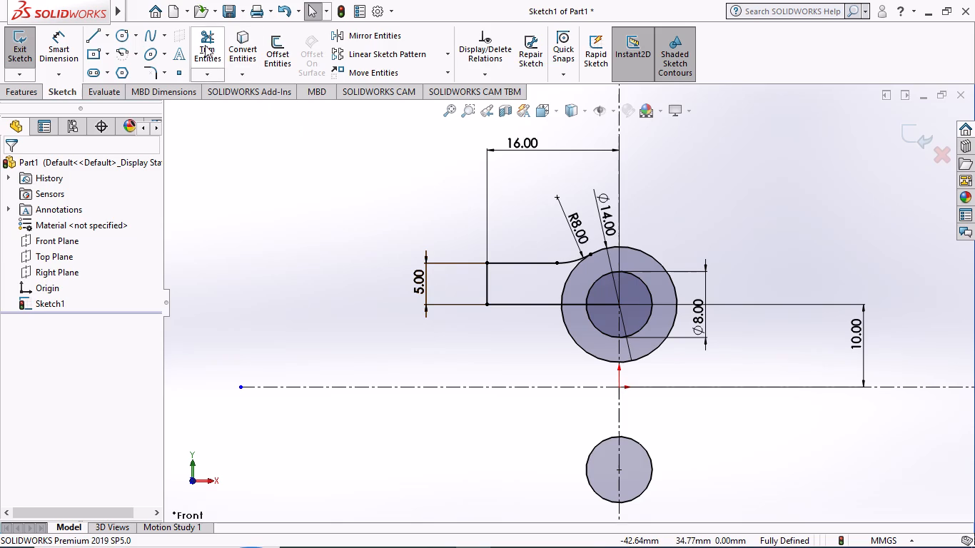
pyautogui.click(566, 278)
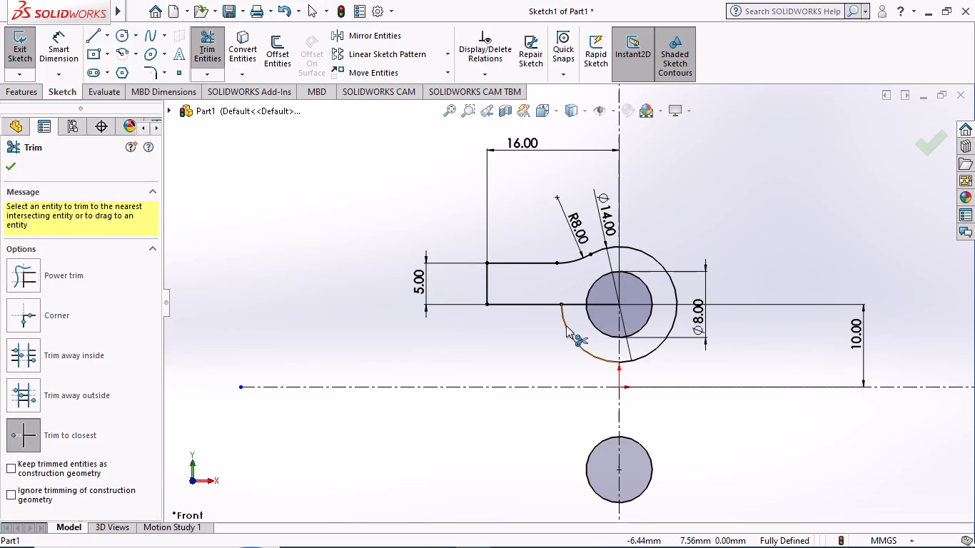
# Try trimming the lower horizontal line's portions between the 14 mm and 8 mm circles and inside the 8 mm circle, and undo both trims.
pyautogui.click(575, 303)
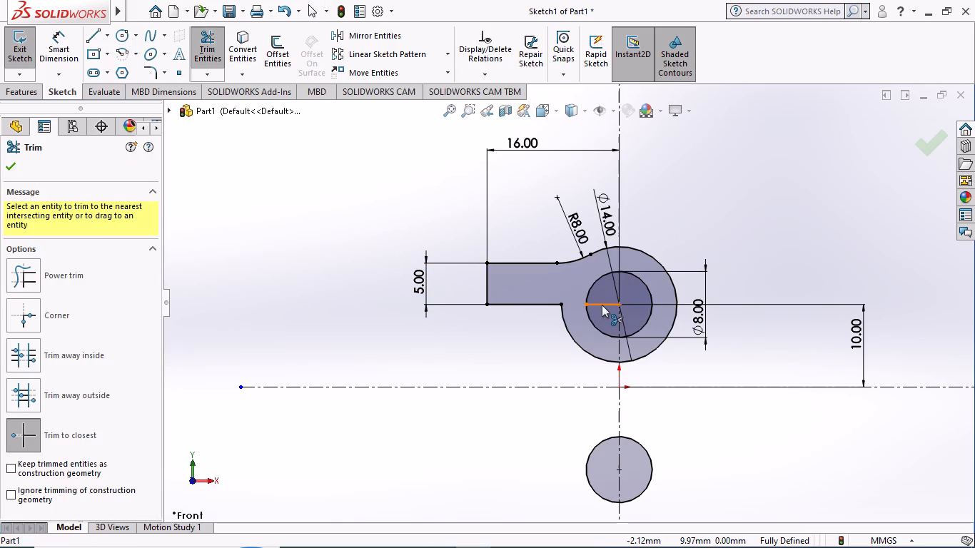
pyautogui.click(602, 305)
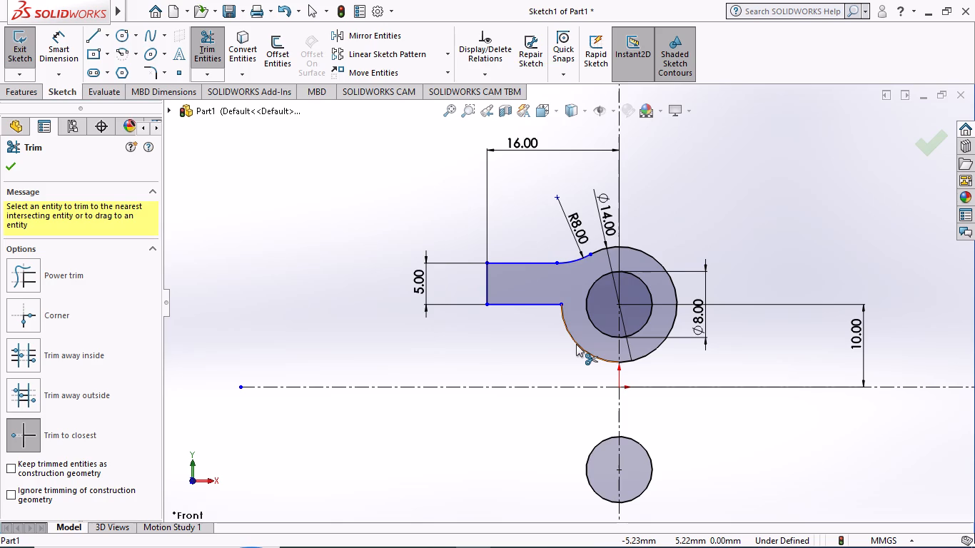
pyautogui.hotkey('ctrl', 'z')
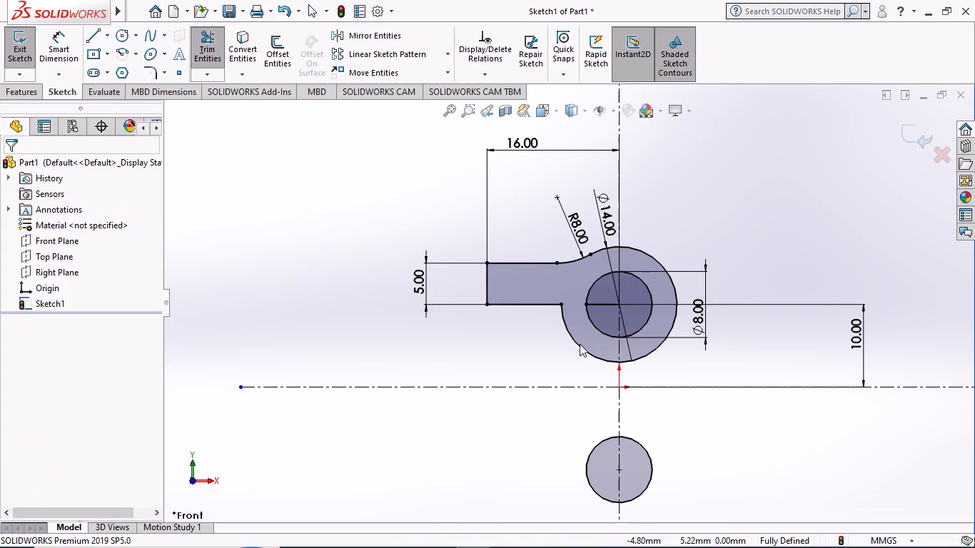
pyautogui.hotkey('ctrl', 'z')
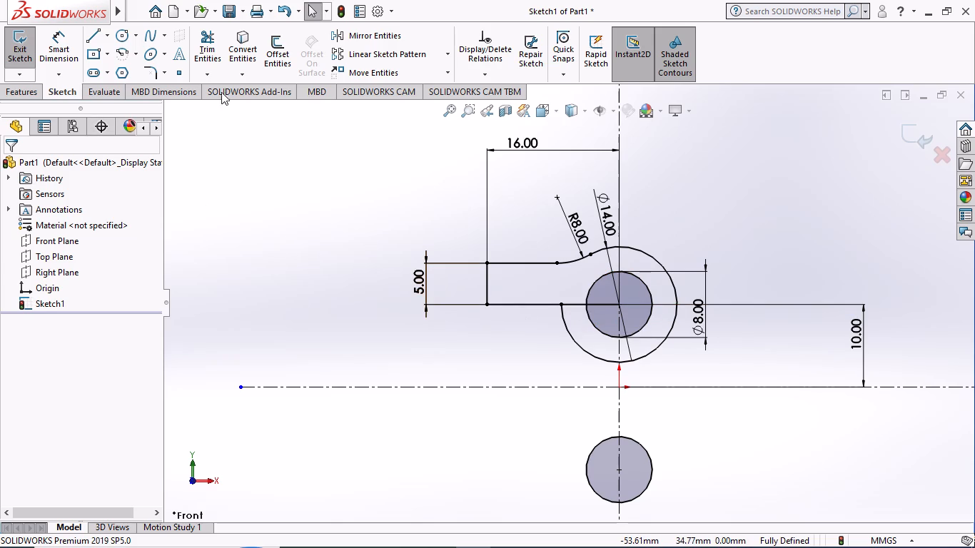
# Trim away the lower horizontal line's portion between the 14 mm and 8 mm circles.
pyautogui.click(218, 37)
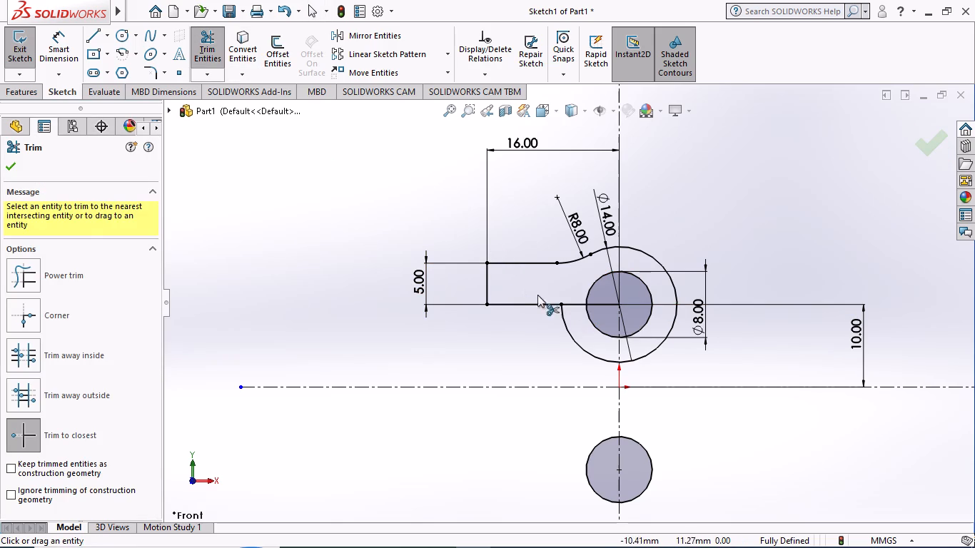
pyautogui.click(569, 305)
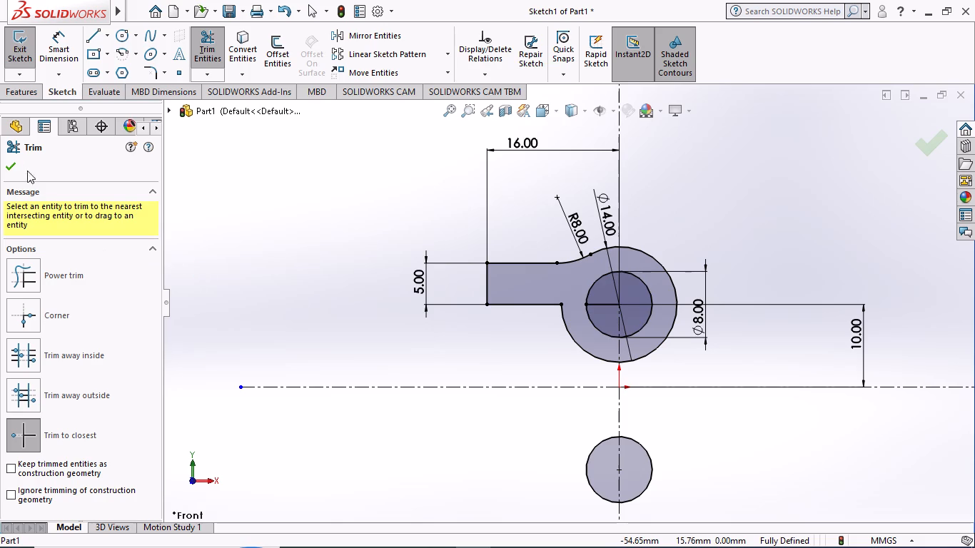
pyautogui.click(6, 161)
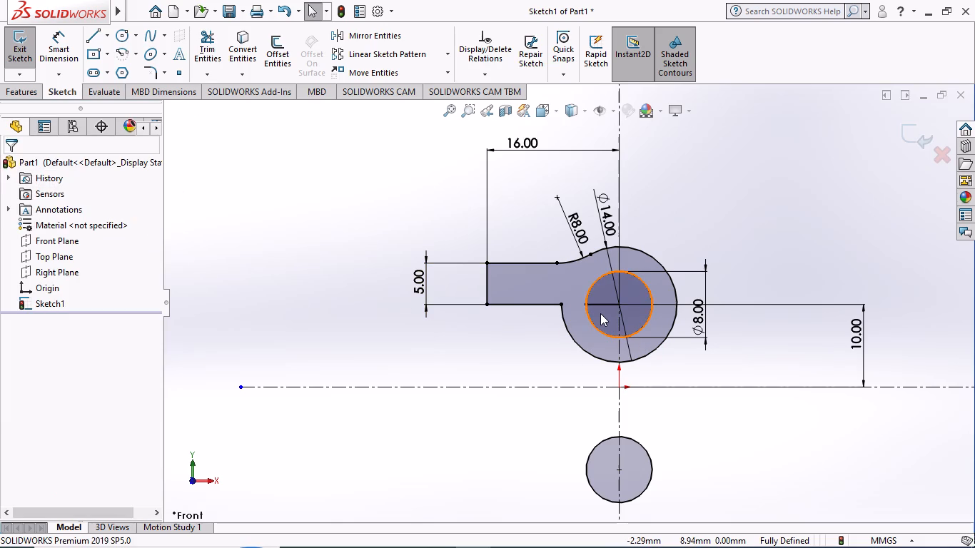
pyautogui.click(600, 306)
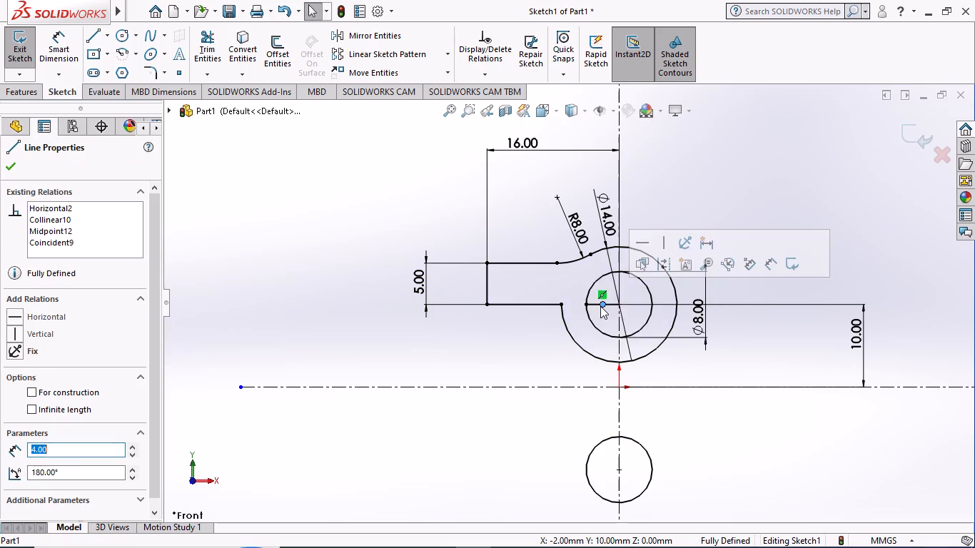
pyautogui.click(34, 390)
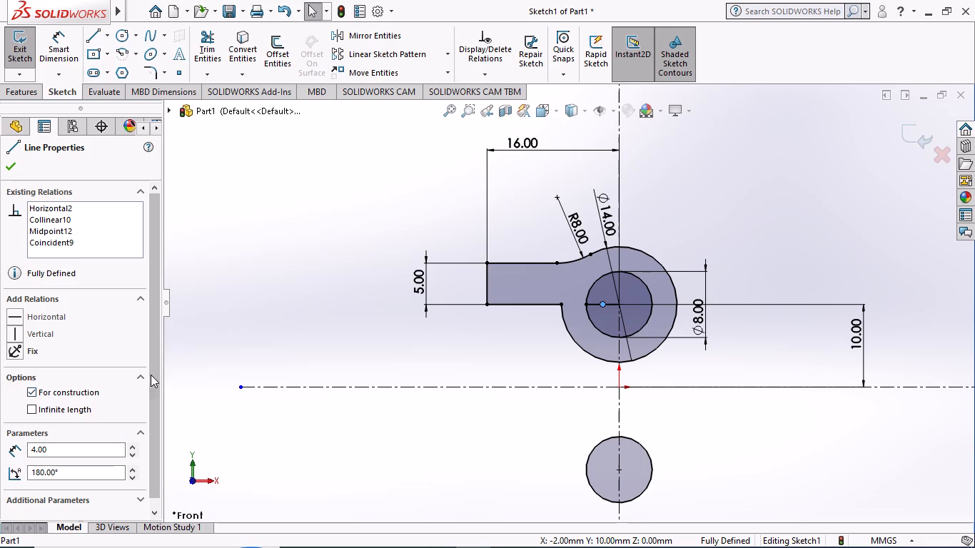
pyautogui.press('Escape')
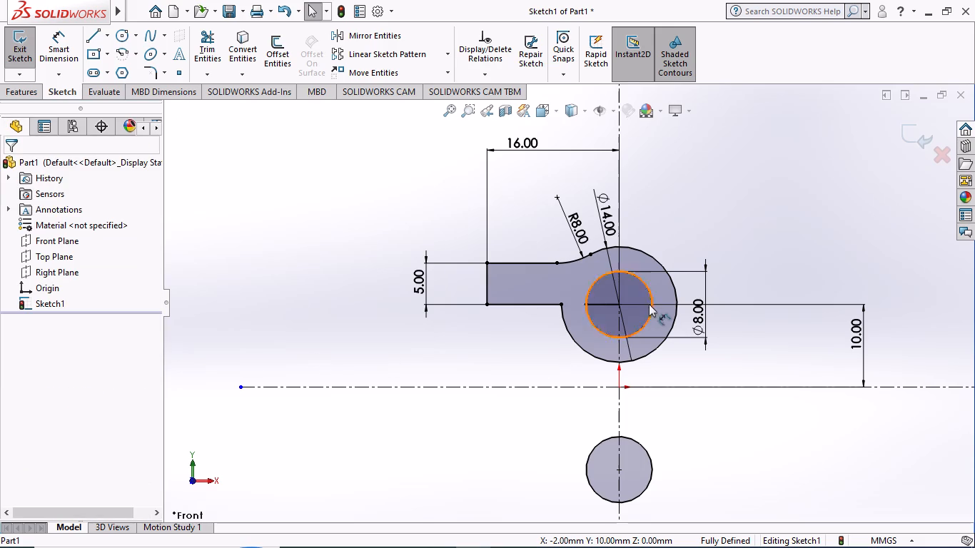
# Convert the horizontal line segment inside the upper 8 mm circle to construction geometry.
pyautogui.click(593, 303)
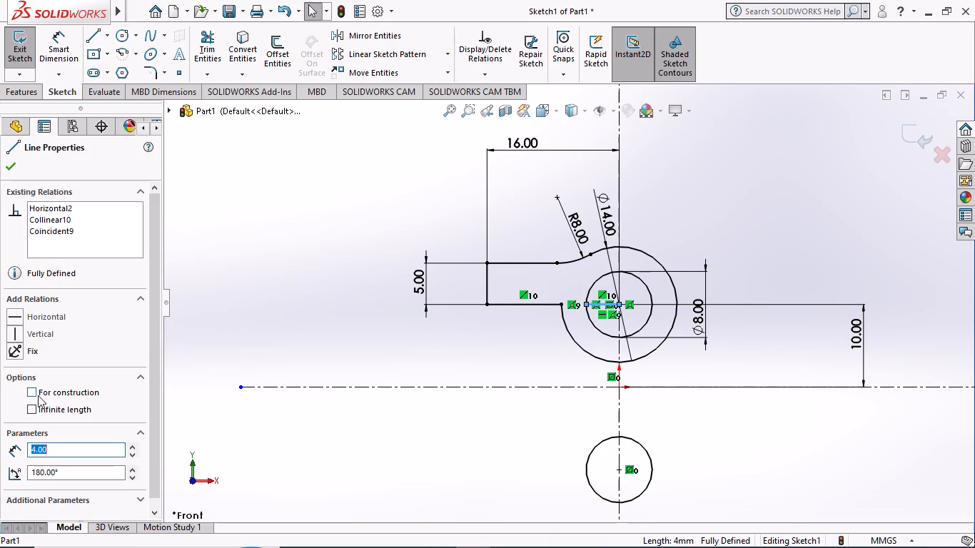
pyautogui.click(36, 390)
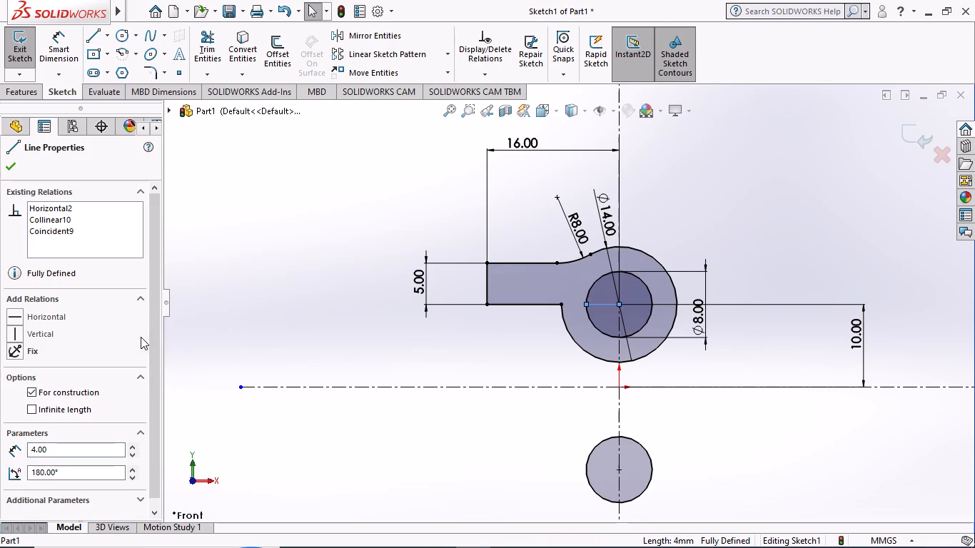
pyautogui.click(10, 167)
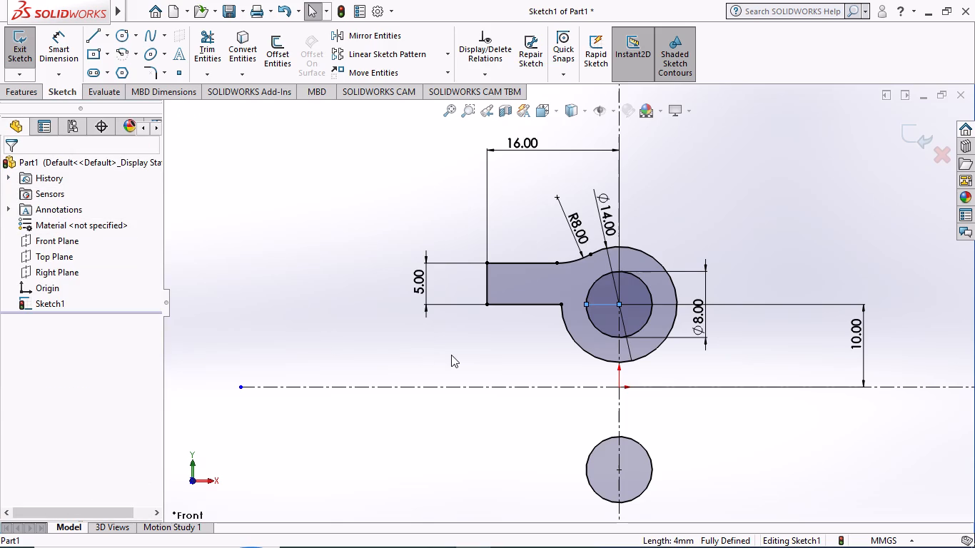
# Trim away the 14 mm circle's lower-left quarter, between the arm's lower line and the vertical centerline.
pyautogui.scroll(1, 532, 346)
pyautogui.scroll(-4, 607, 314)
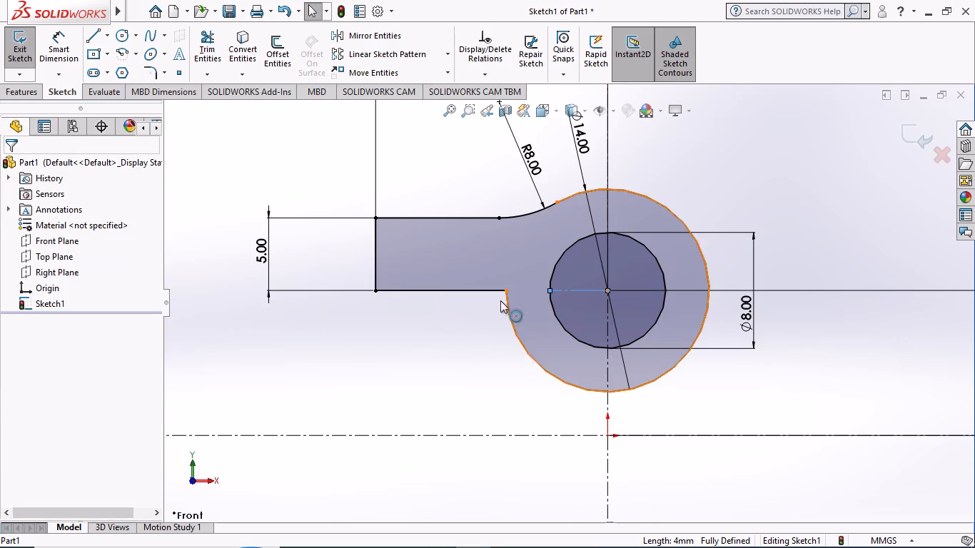
pyautogui.scroll(1, 472, 306)
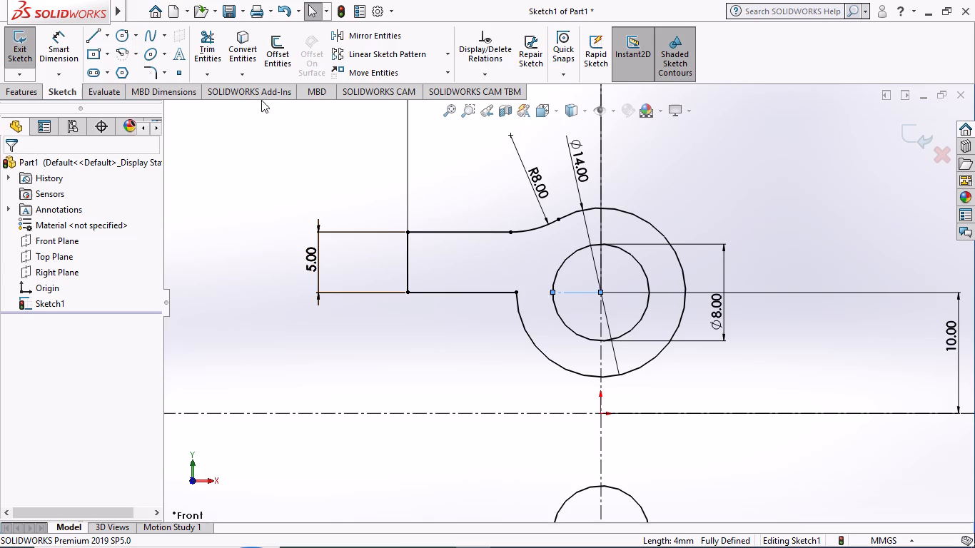
pyautogui.click(212, 49)
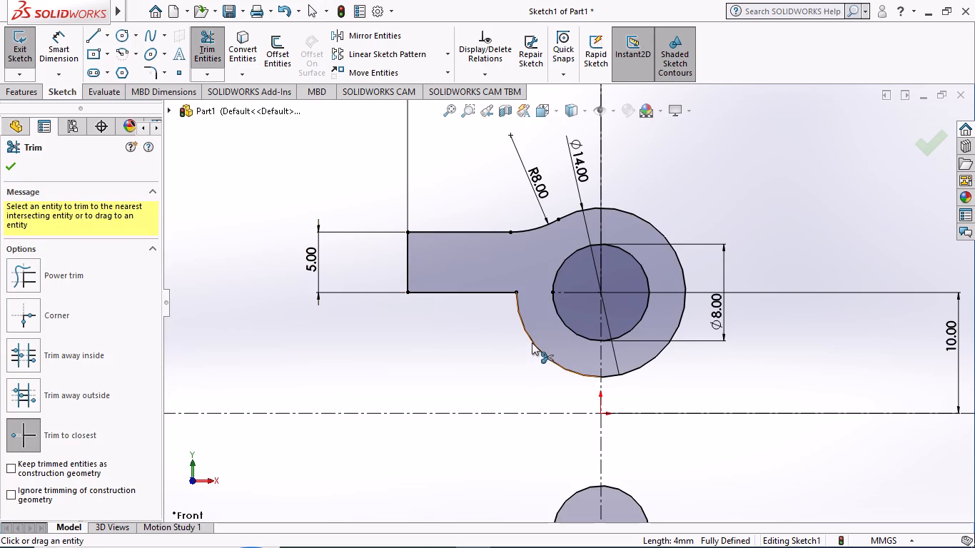
pyautogui.click(532, 342)
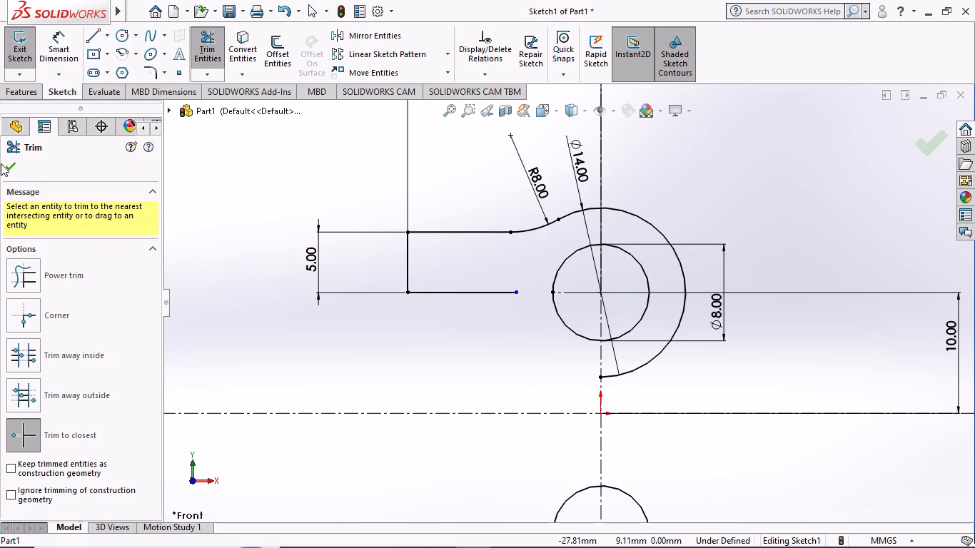
pyautogui.click(10, 163)
# Mirror a copy of the side arm's three lines, the R8 arc and the 14 mm arc about the horizontal centerline.
pyautogui.scroll(3, 349, 305)
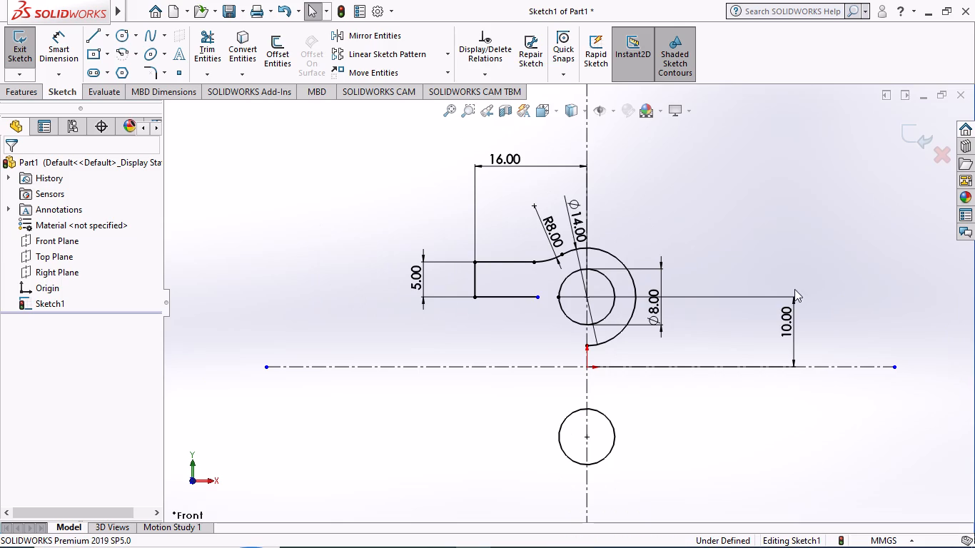
pyautogui.scroll(-3, 604, 274)
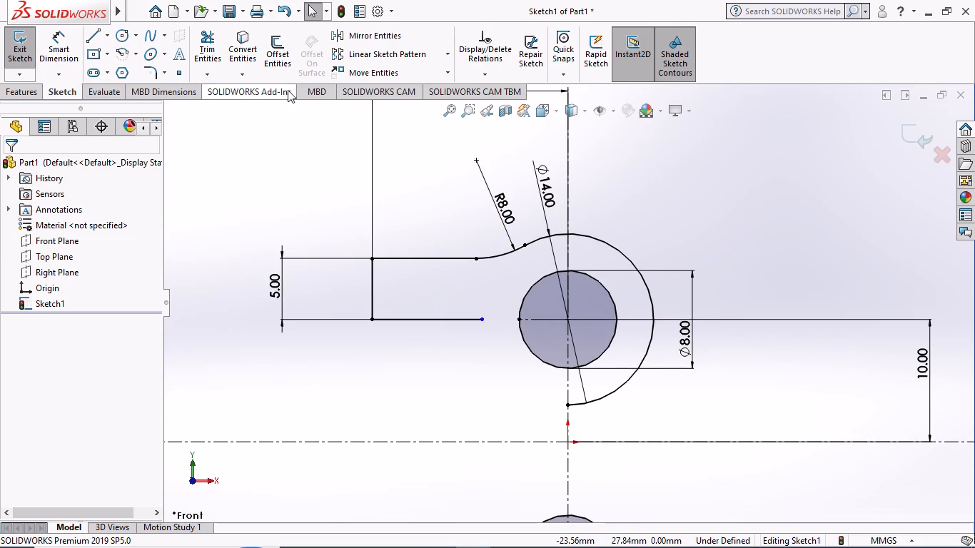
pyautogui.moveTo(313, 87); pyautogui.dragTo(339, 111, button='right')
pyautogui.click(379, 36)
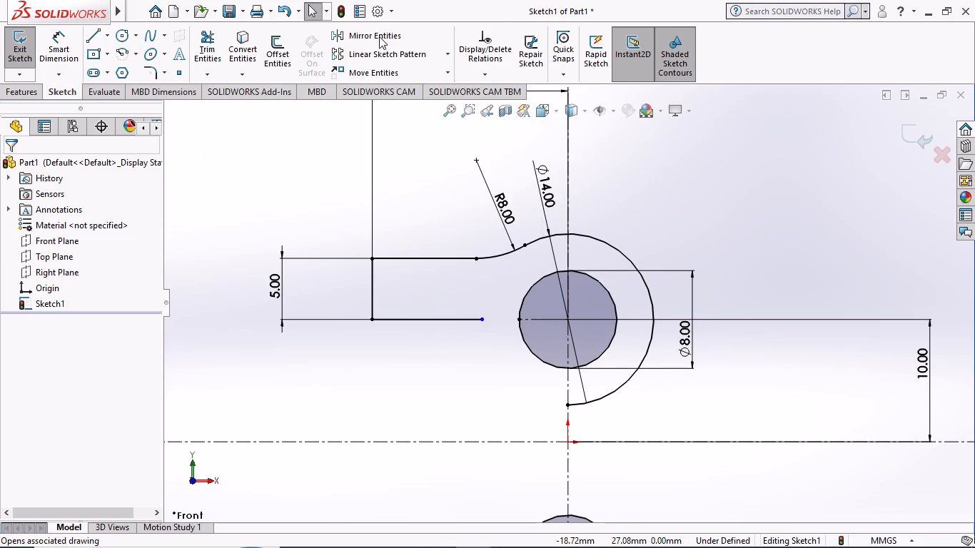
pyautogui.scroll(3, 434, 259)
pyautogui.scroll(-1, 535, 274)
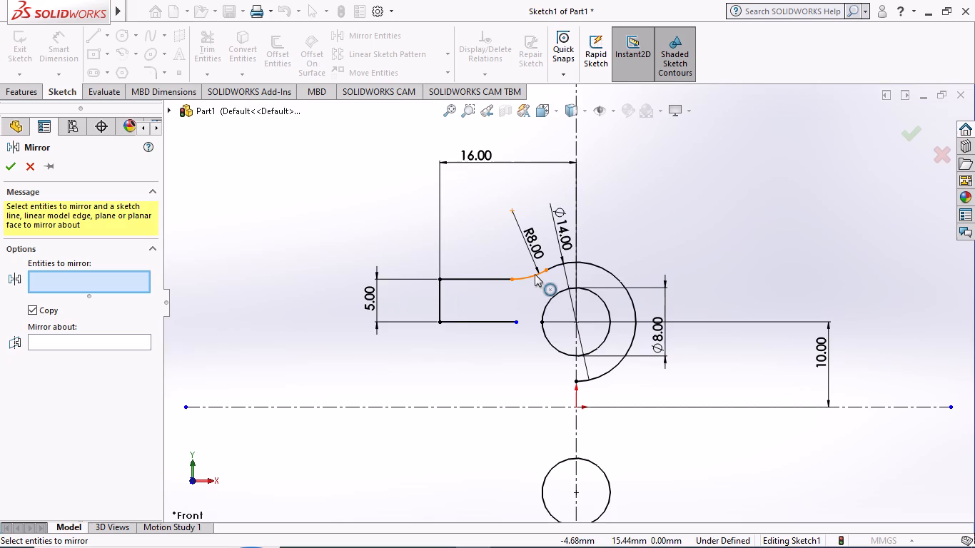
pyautogui.click(437, 300)
pyautogui.click(492, 323)
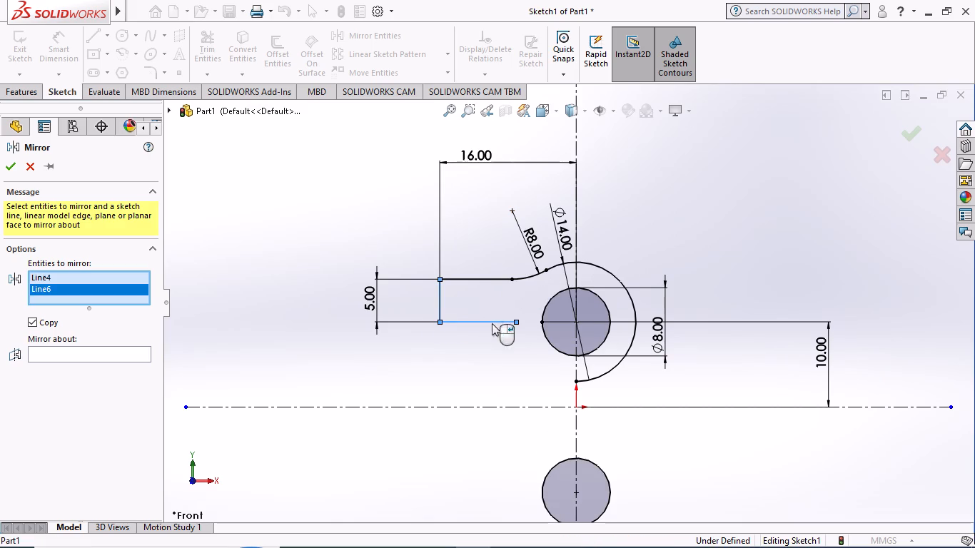
pyautogui.click(483, 279)
pyautogui.click(526, 277)
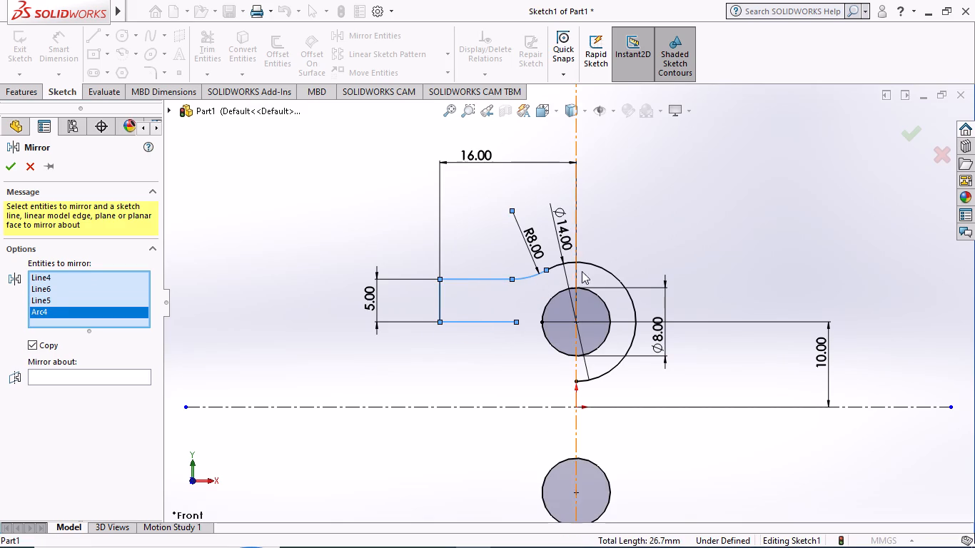
pyautogui.click(594, 265)
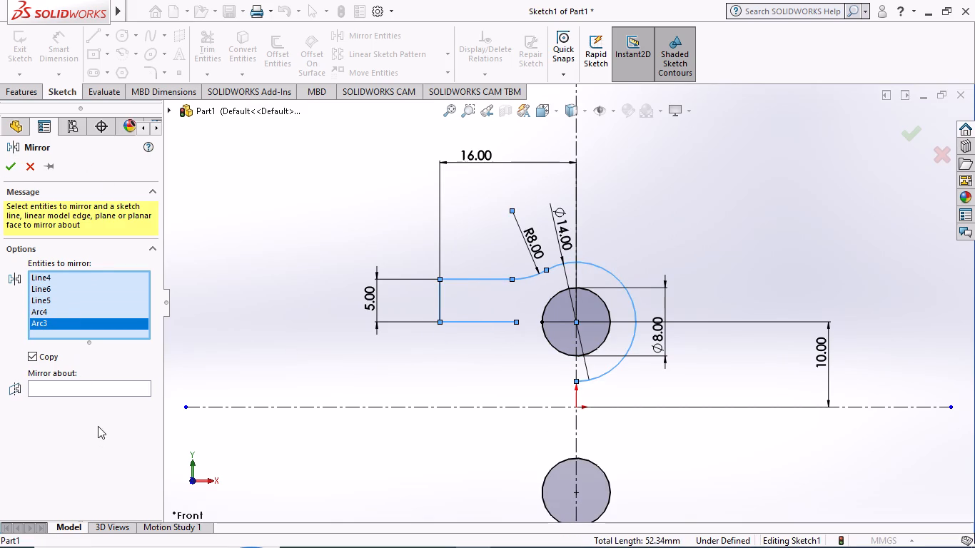
pyautogui.click(98, 389)
pyautogui.click(243, 407)
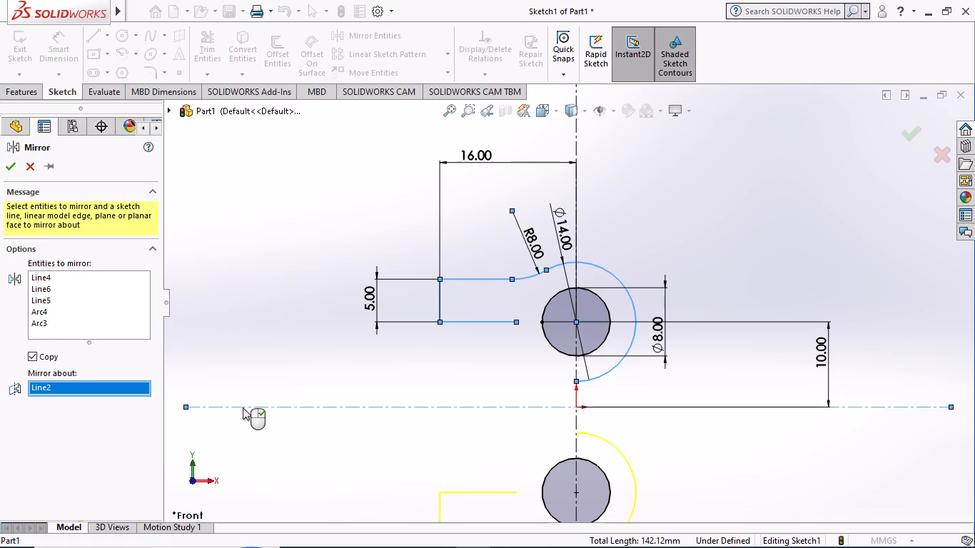
pyautogui.click(12, 165)
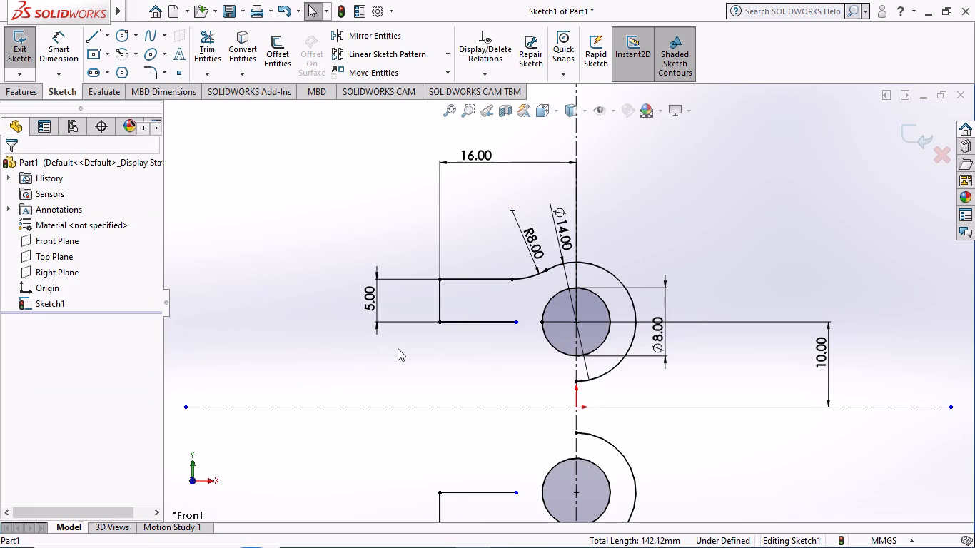
# Sketch a perimeter circle of about 23 mm radius through the open ends of the two arms' inner horizontal lines, centred on the horizontal centerline.
pyautogui.scroll(1, 399, 347)
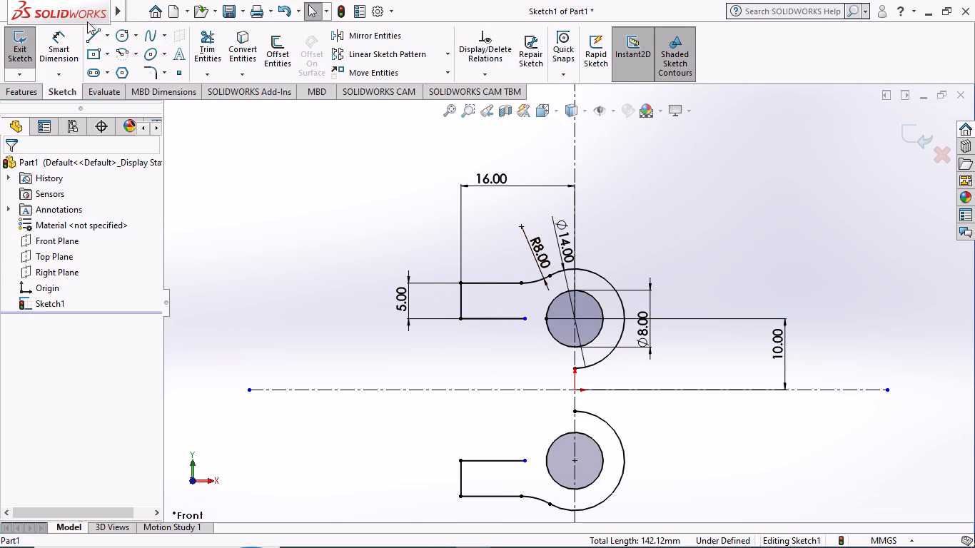
pyautogui.click(136, 31)
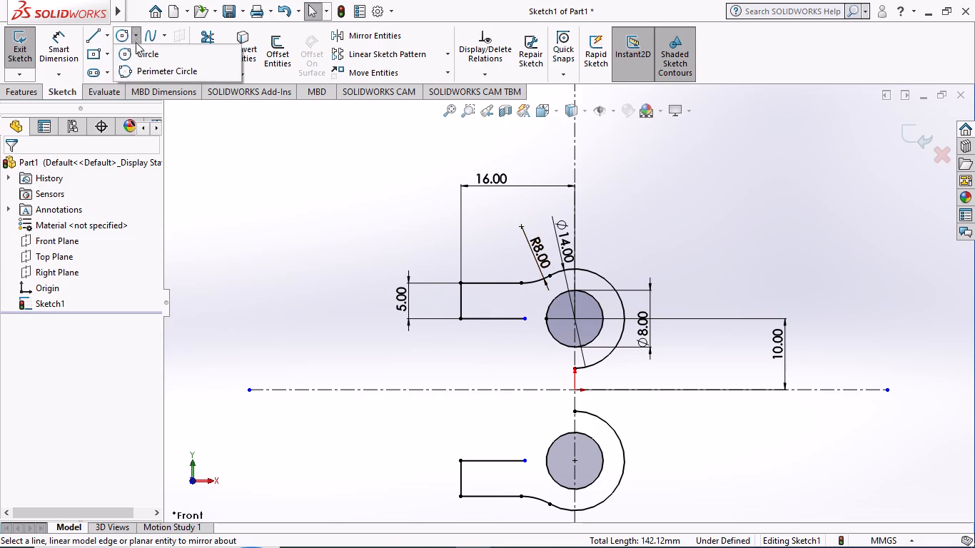
pyautogui.click(136, 66)
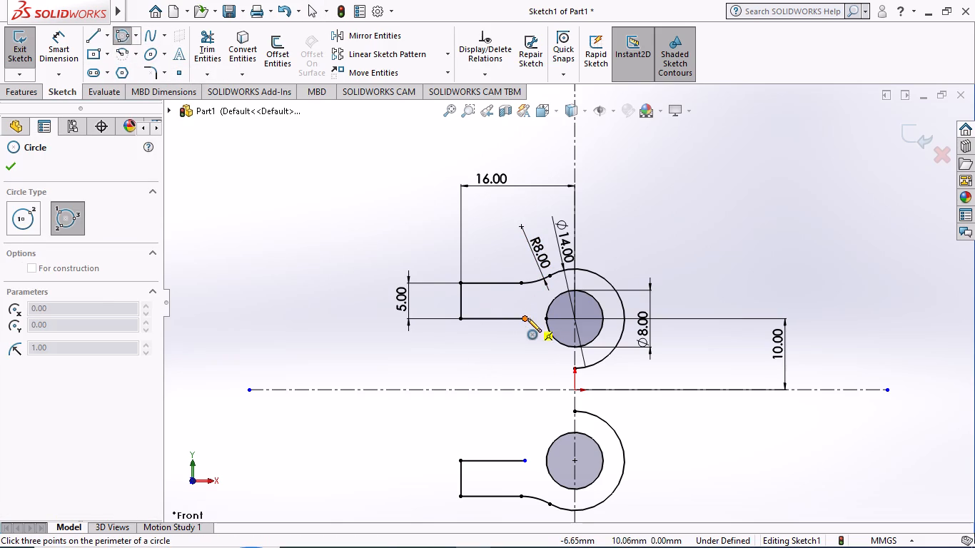
pyautogui.click(526, 320)
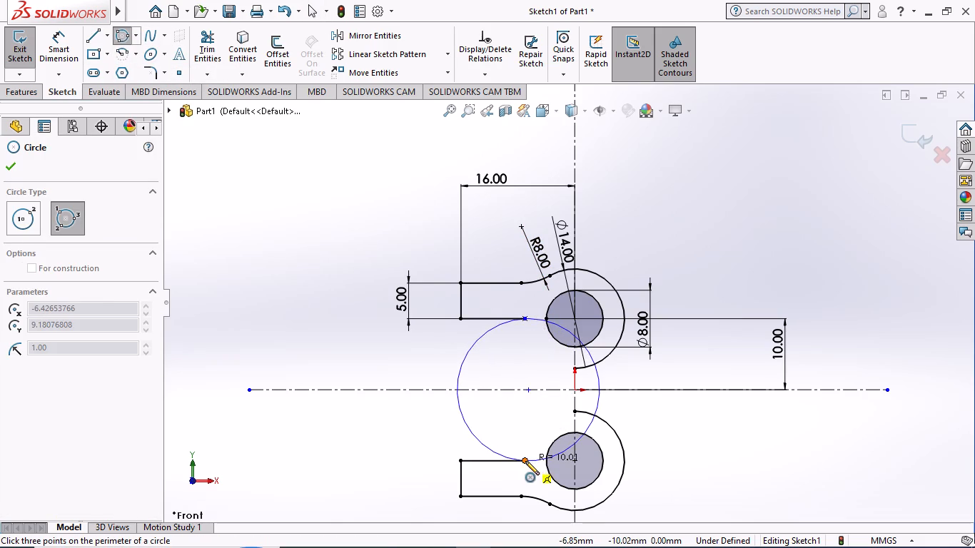
pyautogui.click(525, 461)
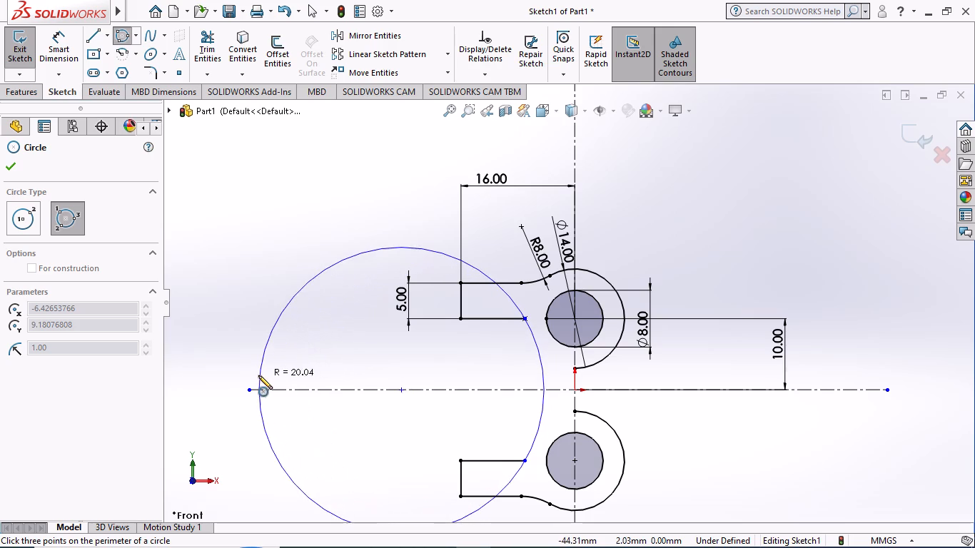
pyautogui.click(216, 372)
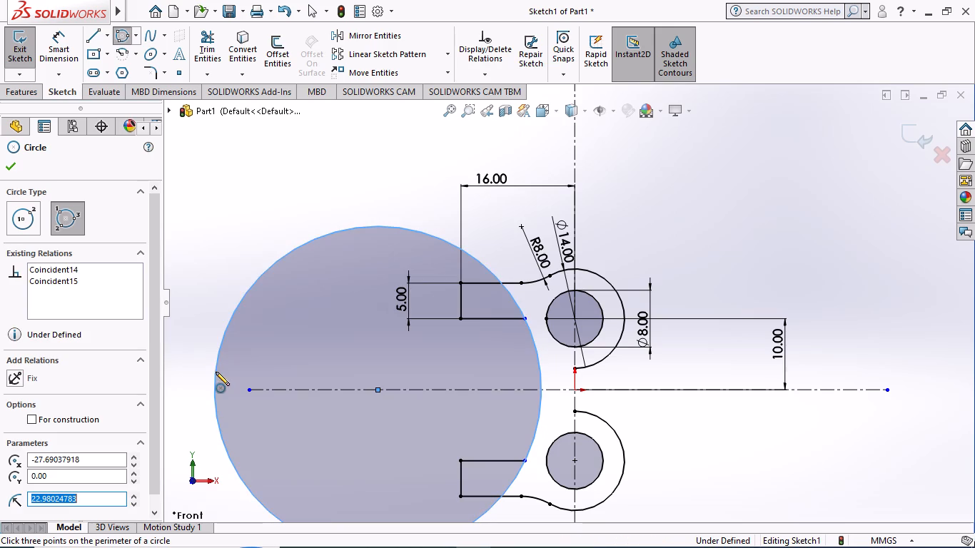
pyautogui.press('Escape')
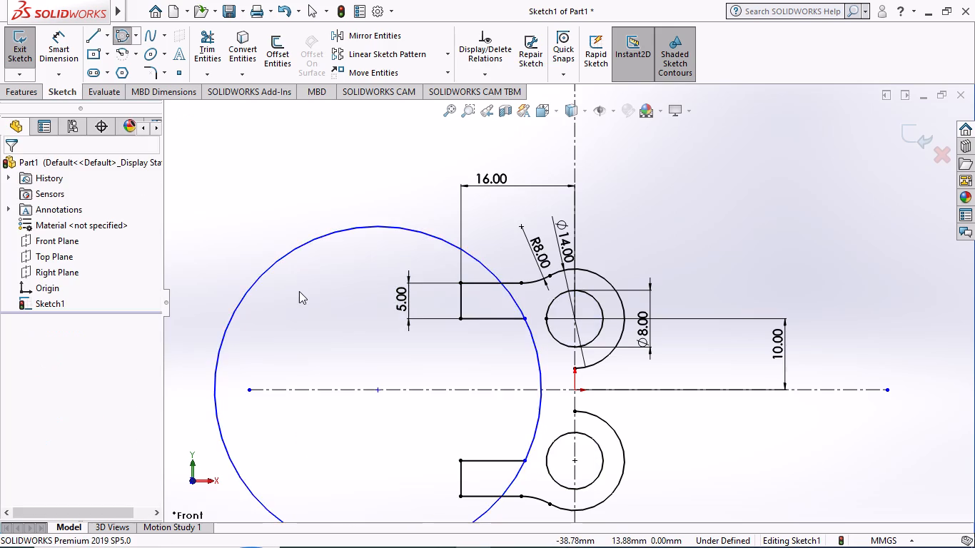
# Examine closely whether the large circle's centre lies on the horizontal centerline.
pyautogui.scroll(2, 303, 288)
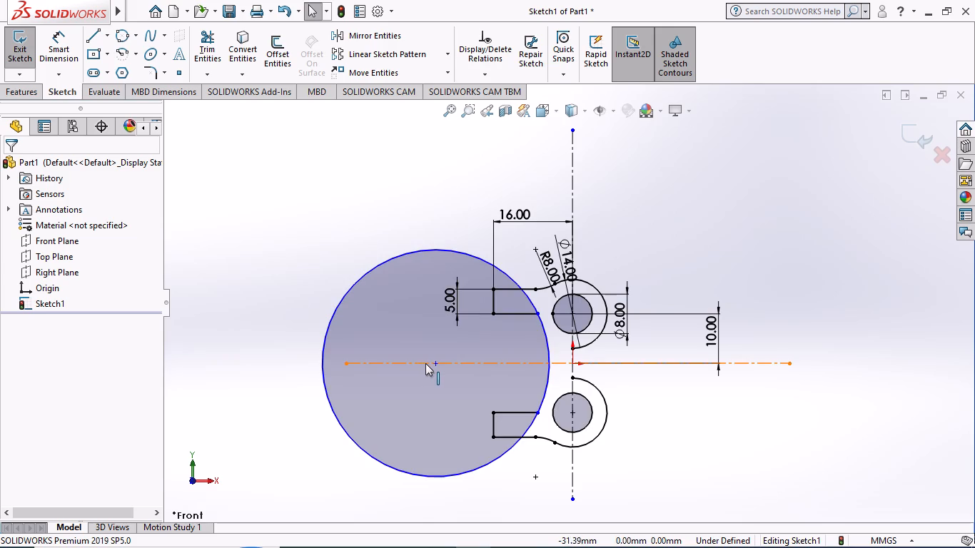
pyautogui.scroll(-10, 435, 359)
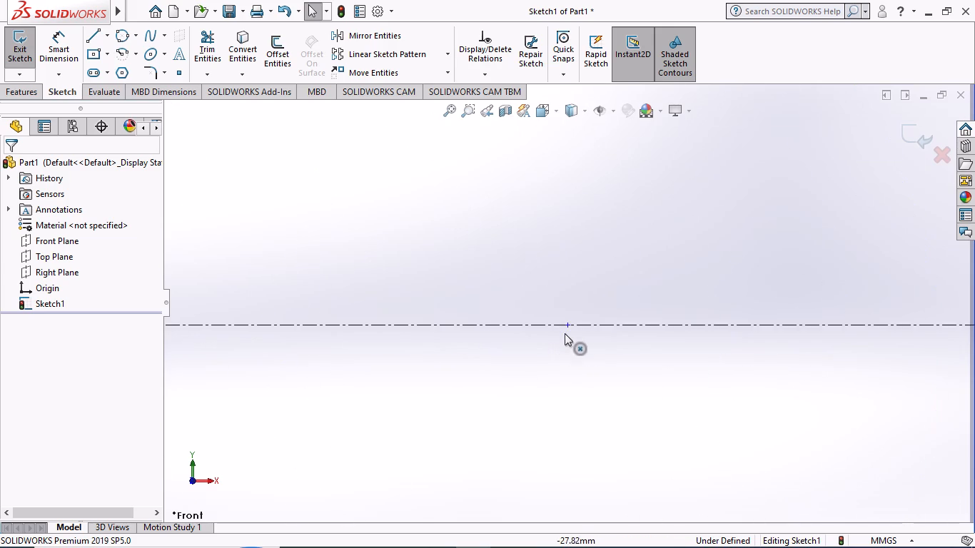
pyautogui.scroll(-12, 565, 333)
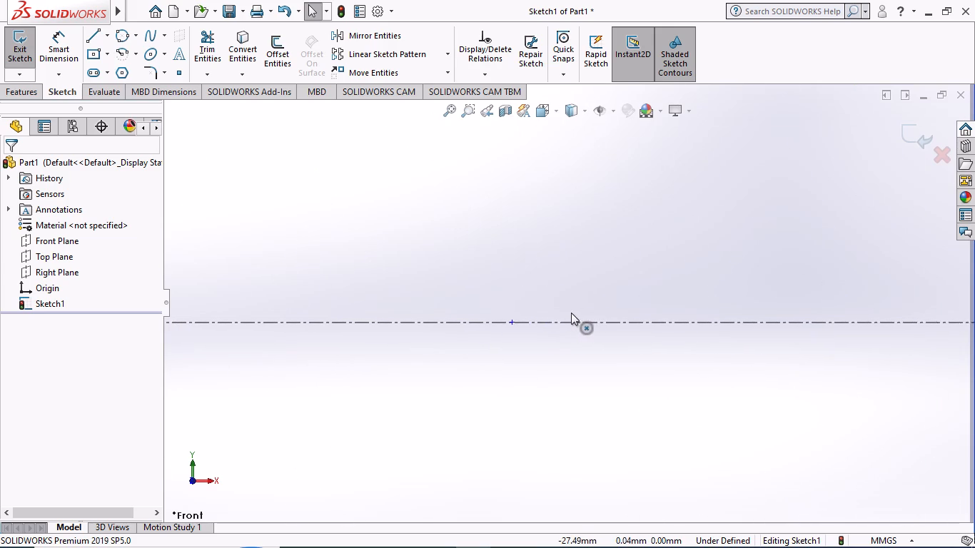
pyautogui.scroll(-1, 571, 313)
pyautogui.scroll(-3, 508, 325)
pyautogui.scroll(1, 504, 324)
pyautogui.scroll(-12, 503, 324)
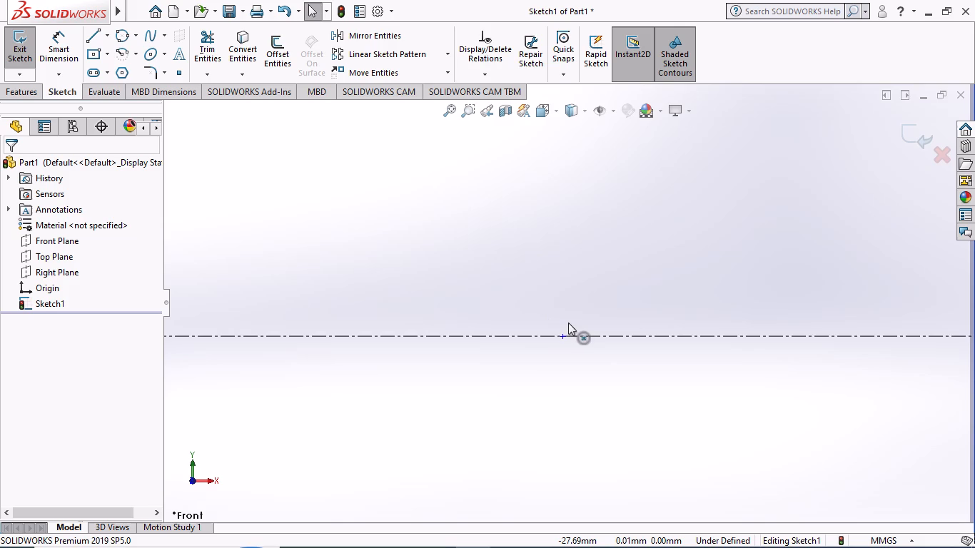
pyautogui.scroll(-20, 568, 323)
pyautogui.scroll(-3, 568, 323)
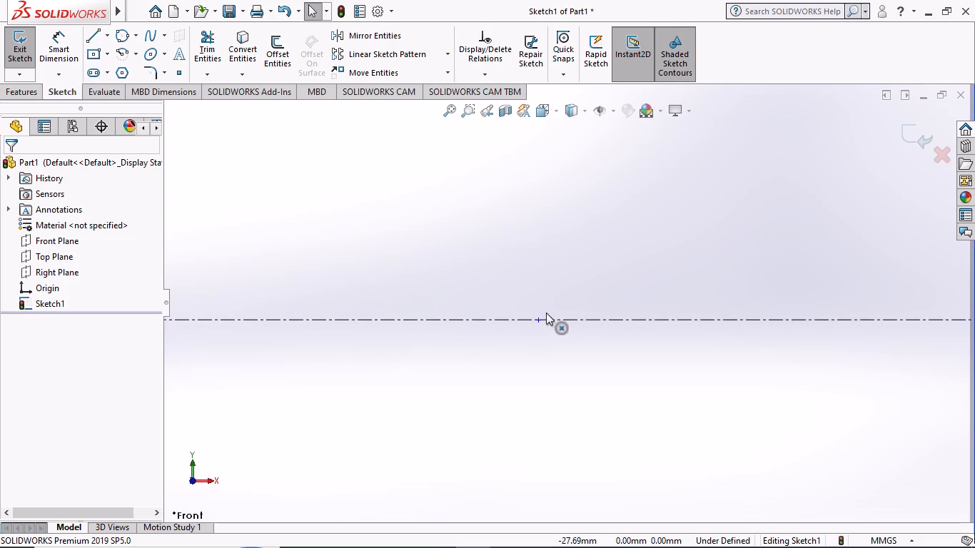
pyautogui.scroll(-20, 546, 313)
pyautogui.scroll(-3, 546, 313)
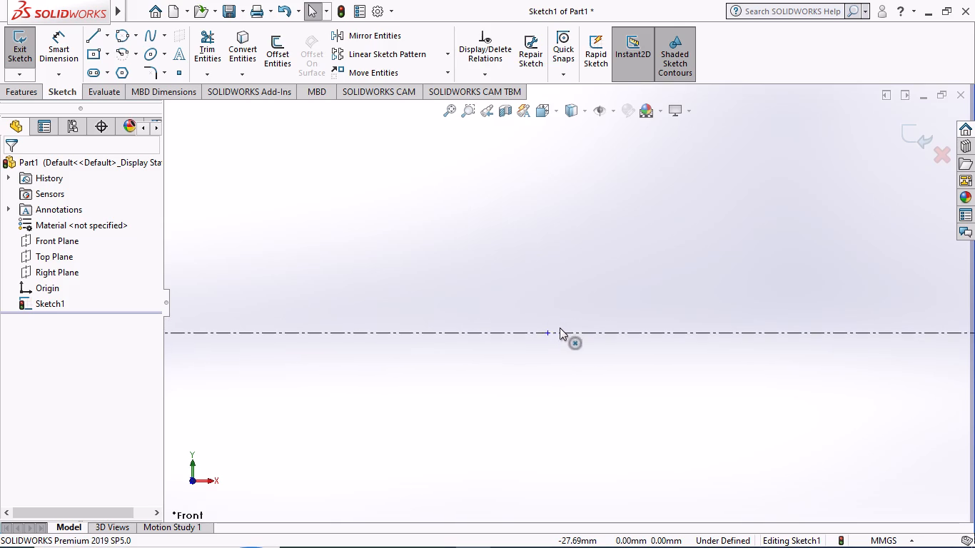
pyautogui.scroll(-10, 560, 328)
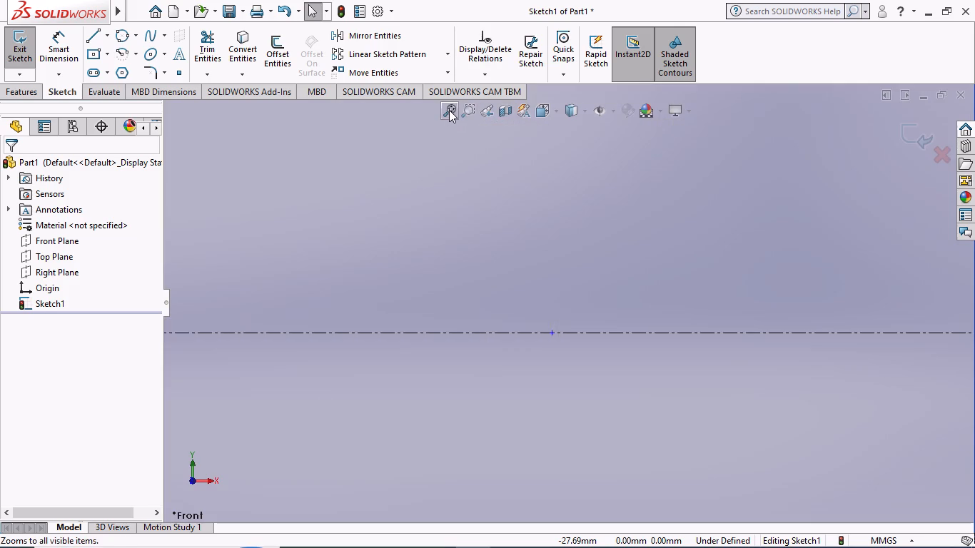
pyautogui.click(449, 110)
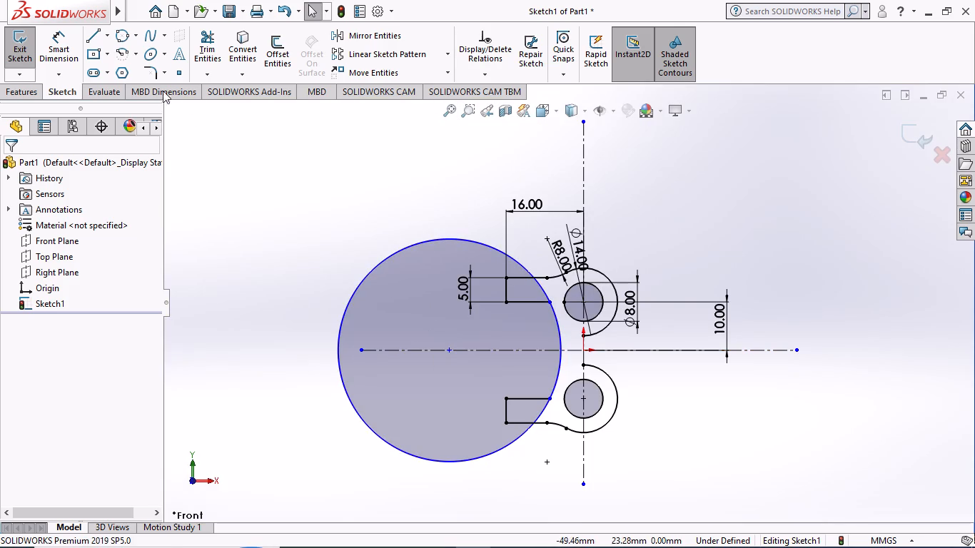
# Trim the large circle to the short arc joining the ends of the two arms' inner horizontal lines.
pyautogui.click(212, 37)
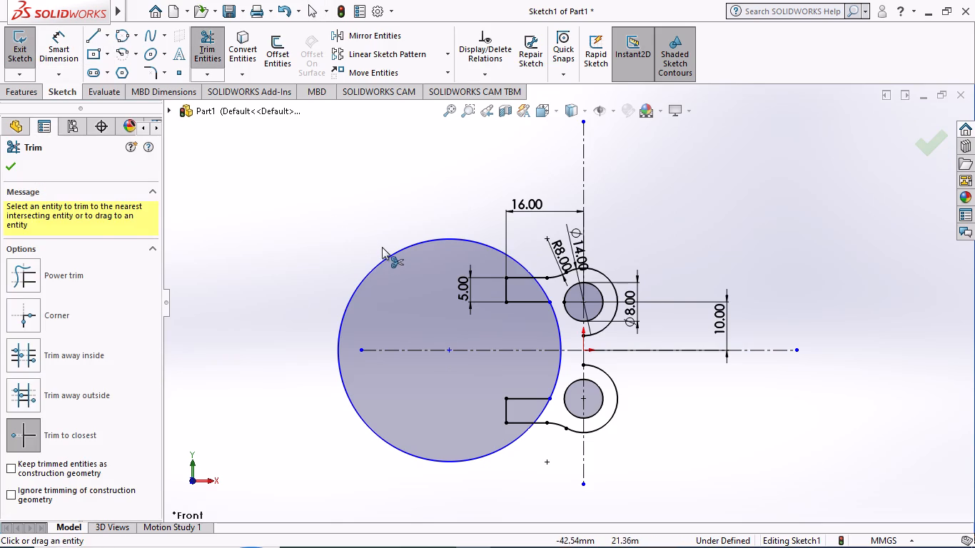
pyautogui.click(399, 248)
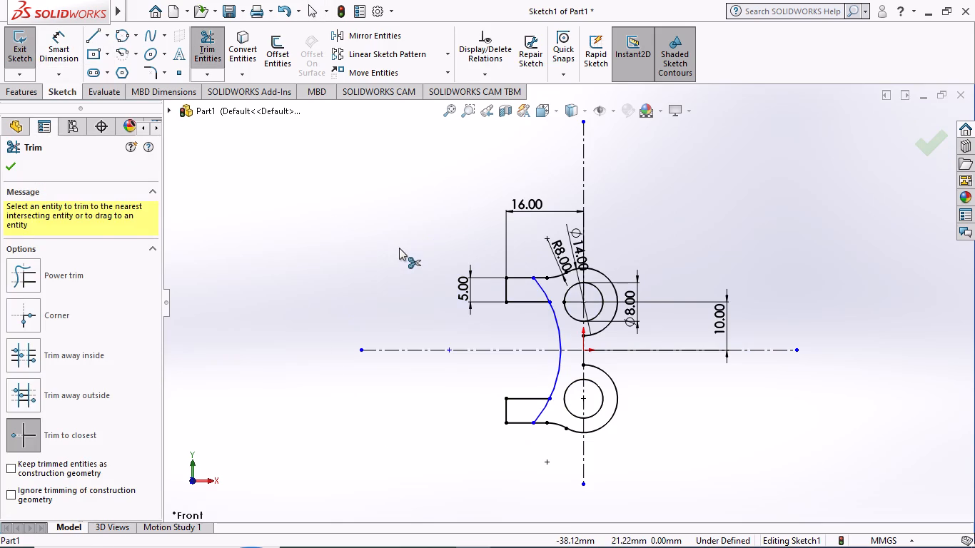
pyautogui.click(538, 284)
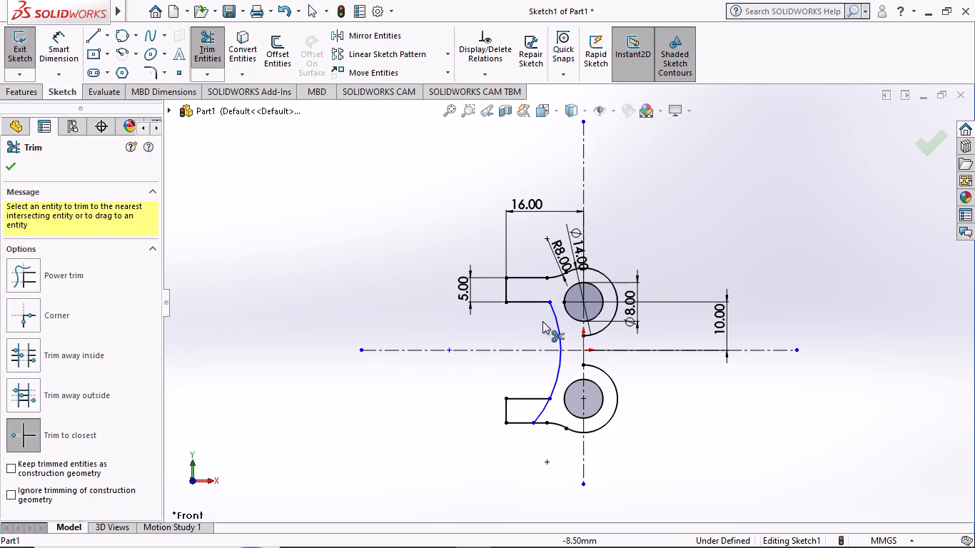
pyautogui.click(541, 411)
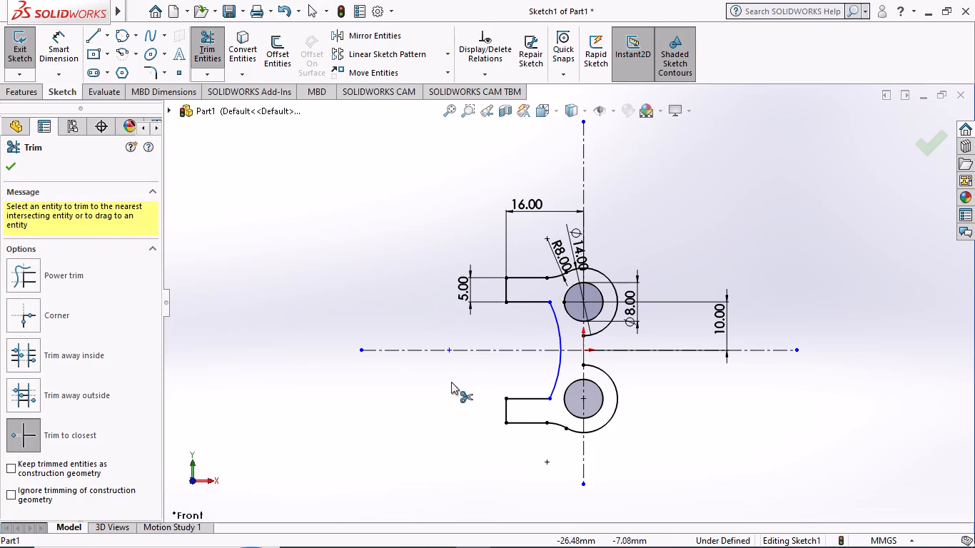
# Dimension the arc joining the two arms with a radius of 20 mm.
pyautogui.click(56, 43)
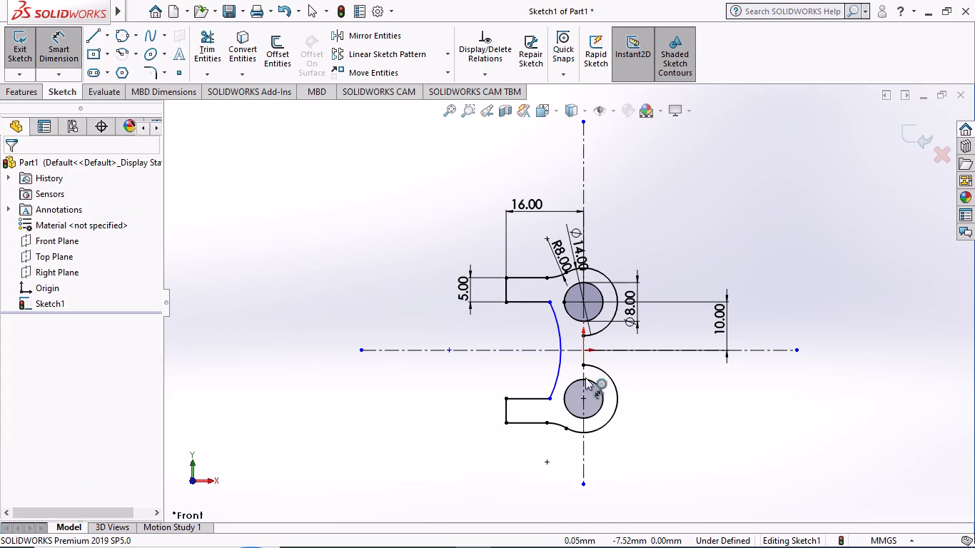
pyautogui.click(555, 325)
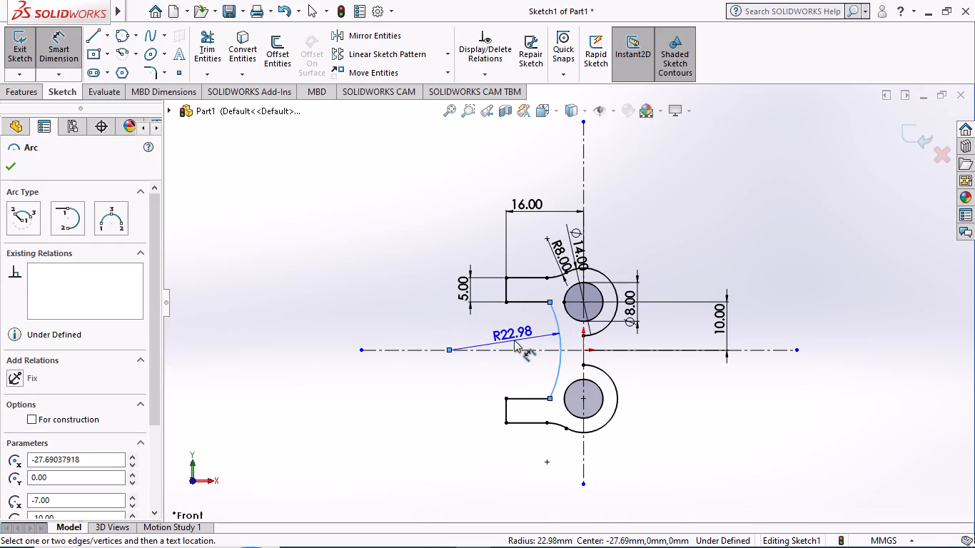
pyautogui.click(515, 335)
pyautogui.write('20')
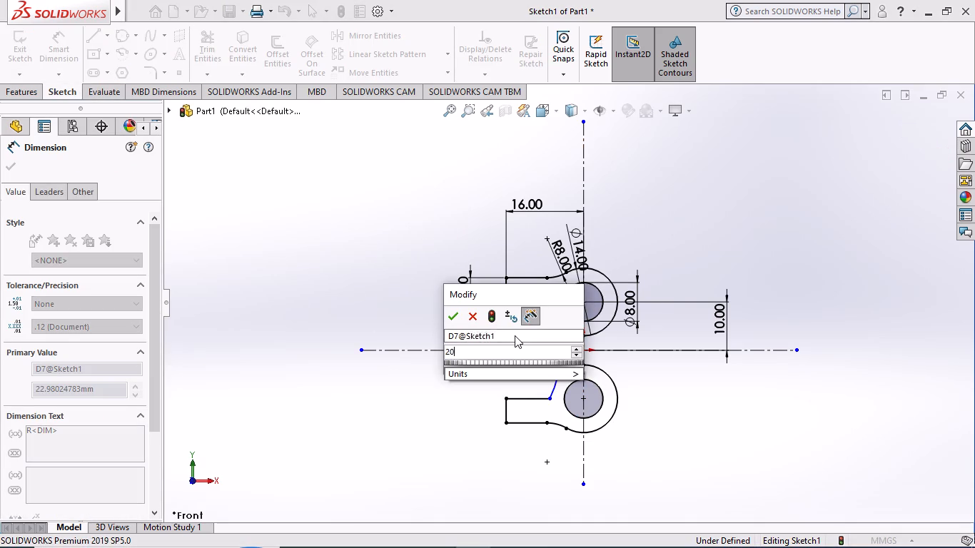
pyautogui.press('Return')
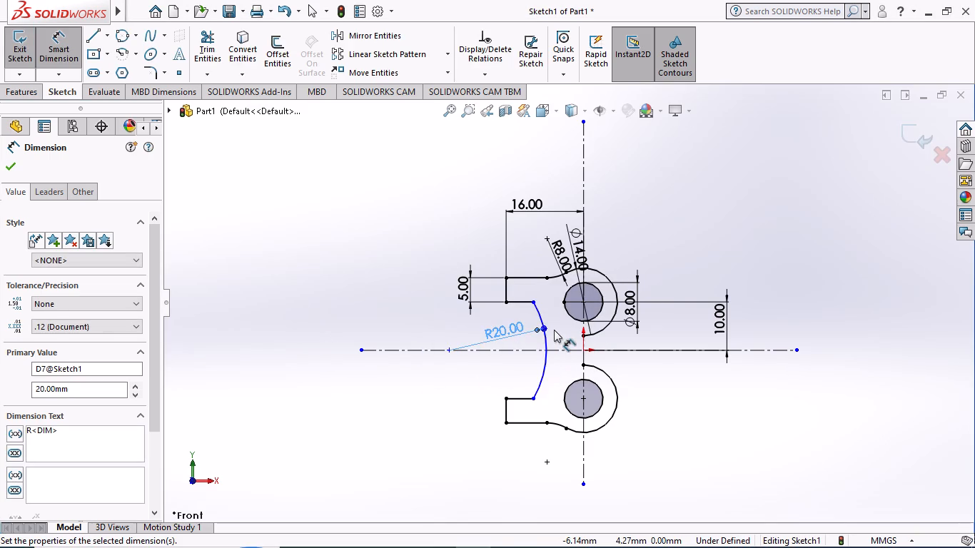
pyautogui.scroll(-4, 554, 330)
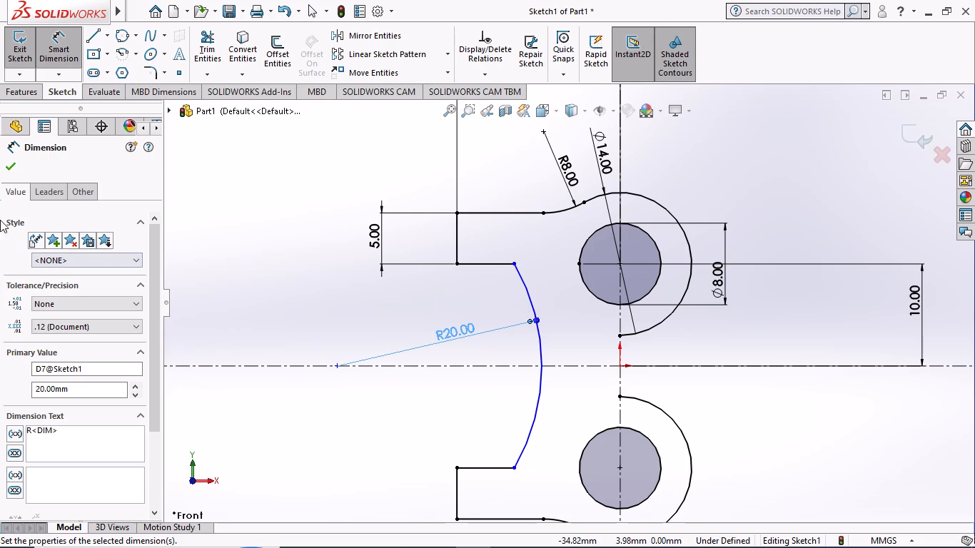
pyautogui.click(15, 168)
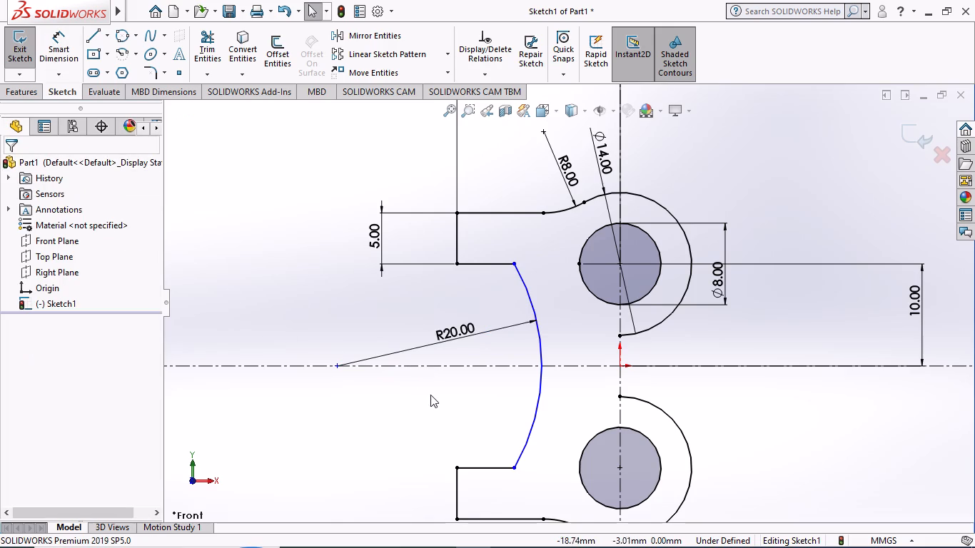
# Dimension the horizontal distance from the R20 arc's centre to the origin, keeping the measured value.
pyautogui.scroll(2, 431, 394)
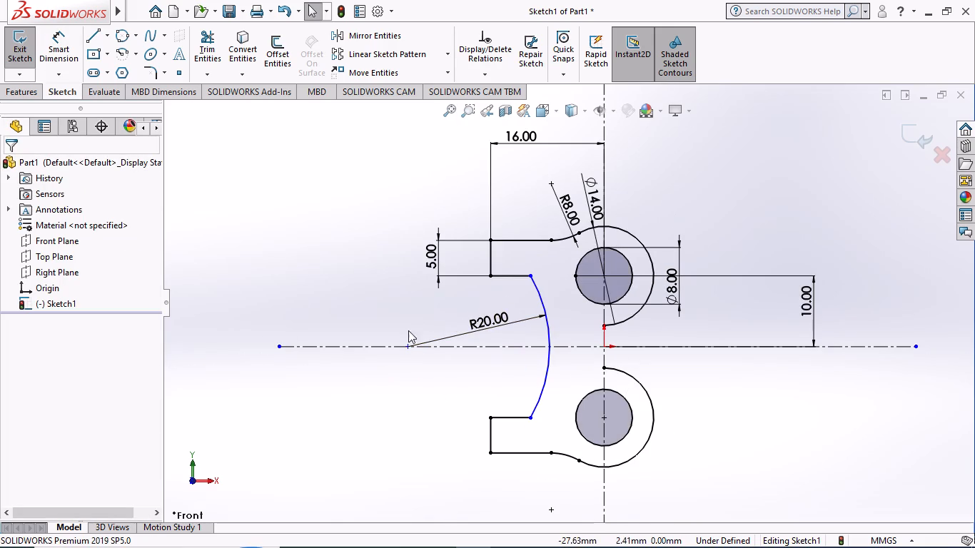
pyautogui.click(59, 41)
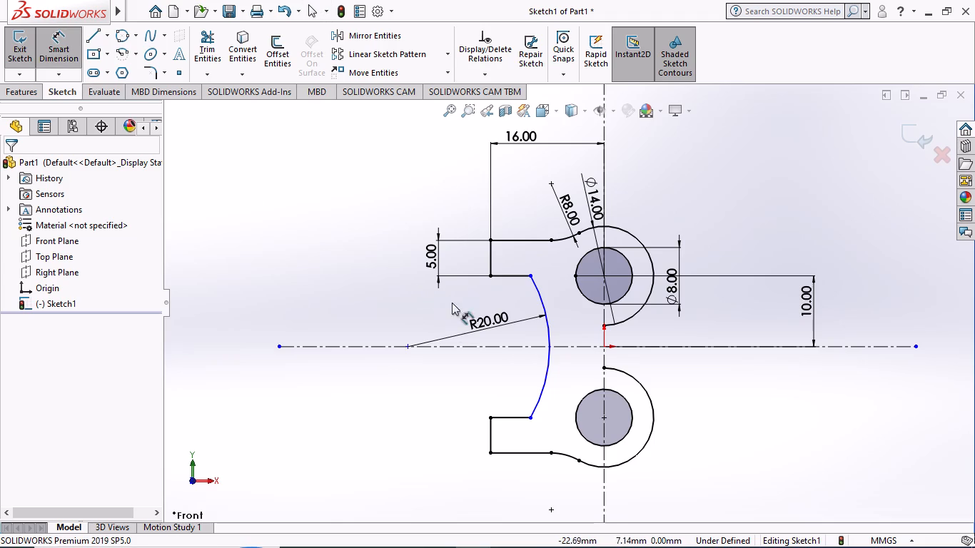
pyautogui.click(410, 346)
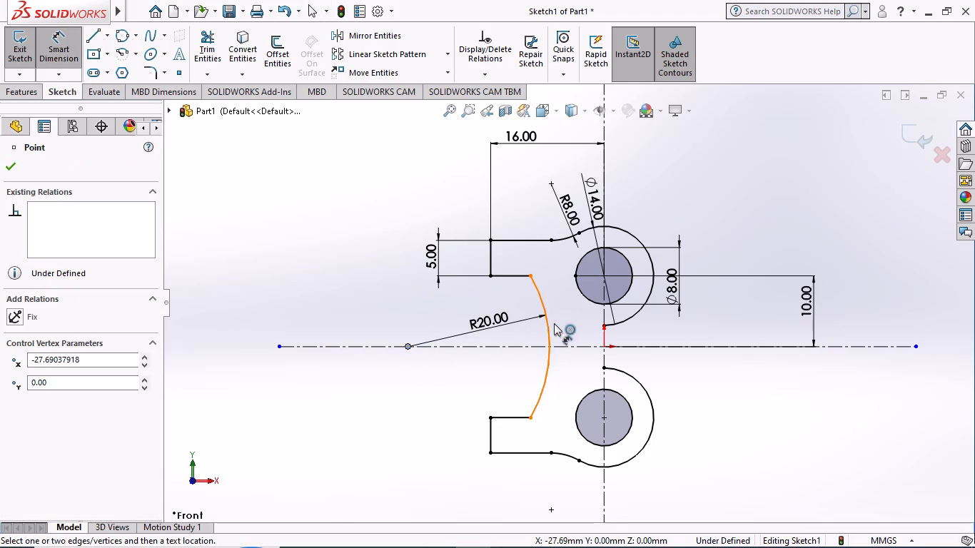
pyautogui.click(603, 344)
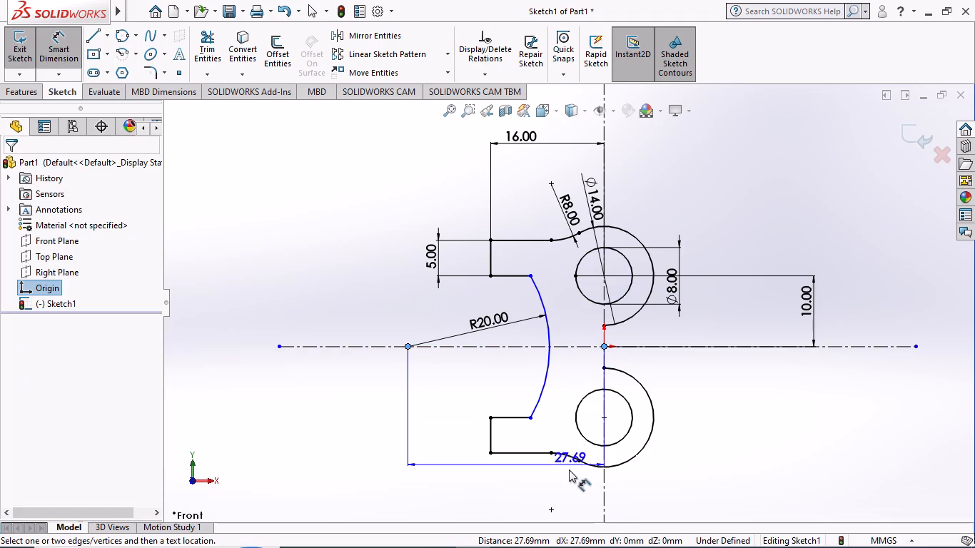
pyautogui.scroll(3, 556, 481)
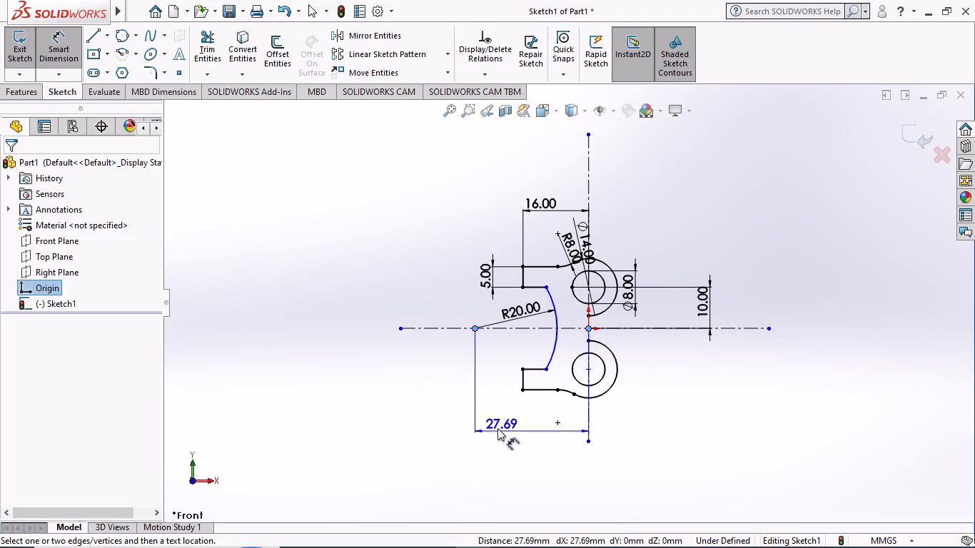
pyautogui.click(390, 415)
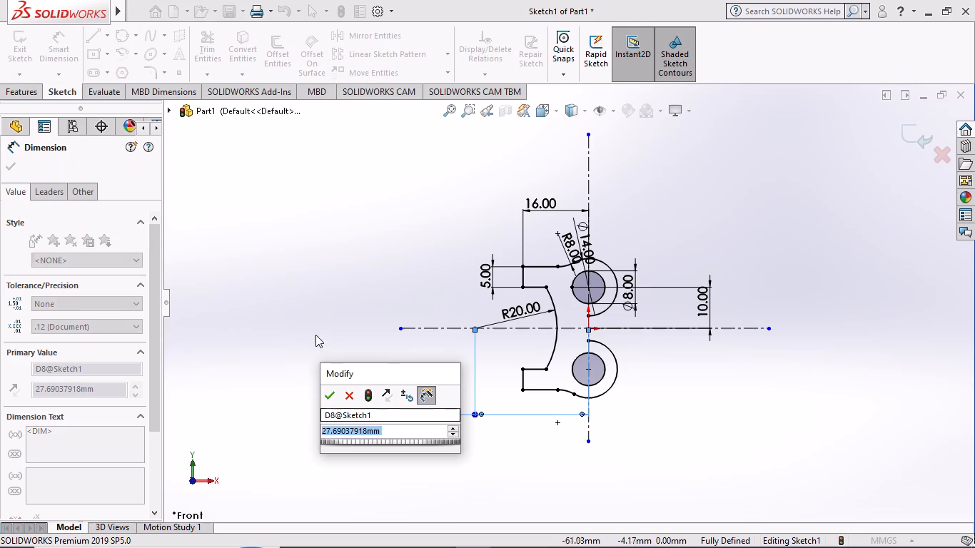
pyautogui.click(328, 398)
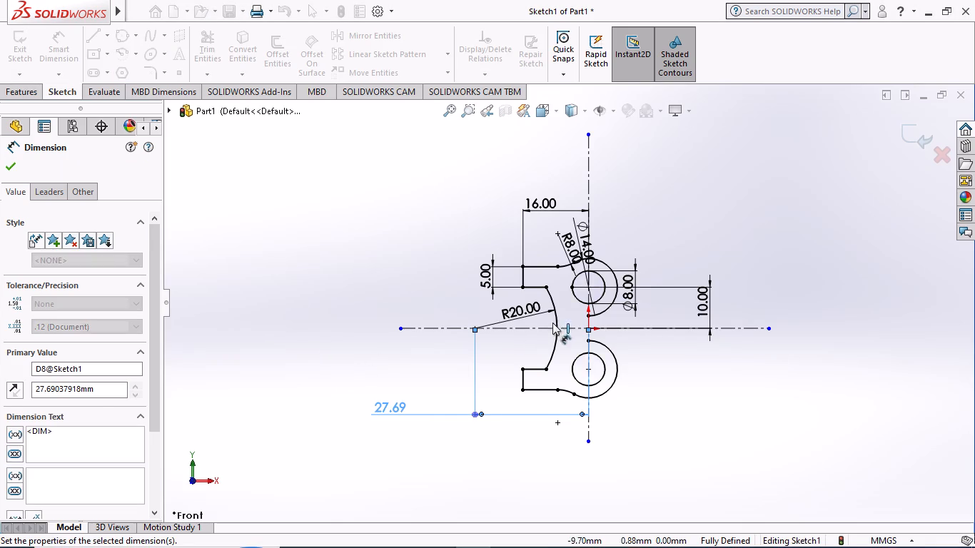
# Sketch a vertical line about 4.6 mm long across the horizontal centerline, about 2.6 mm from the vertical centerline, between the two 14 mm arcs.
pyautogui.scroll(-7, 577, 305)
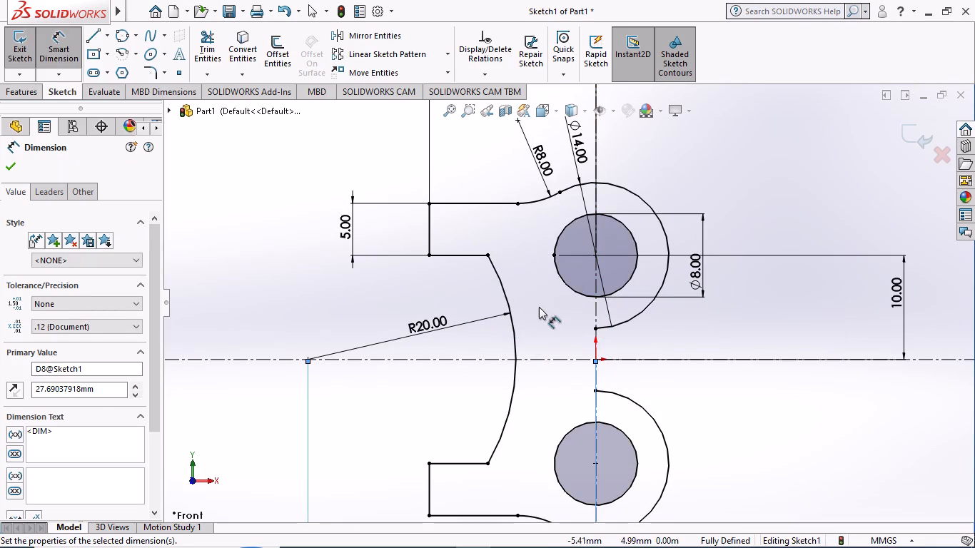
pyautogui.scroll(2, 557, 347)
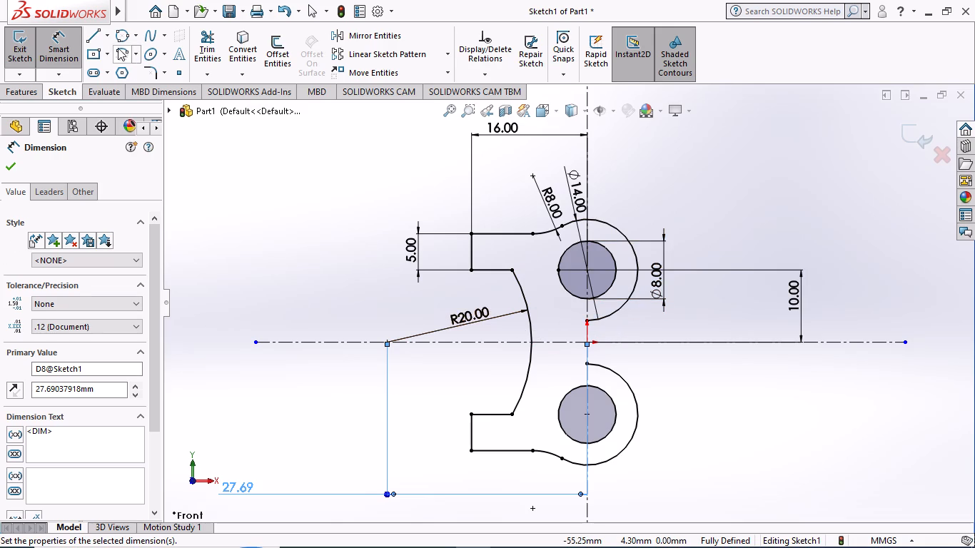
pyautogui.click(92, 35)
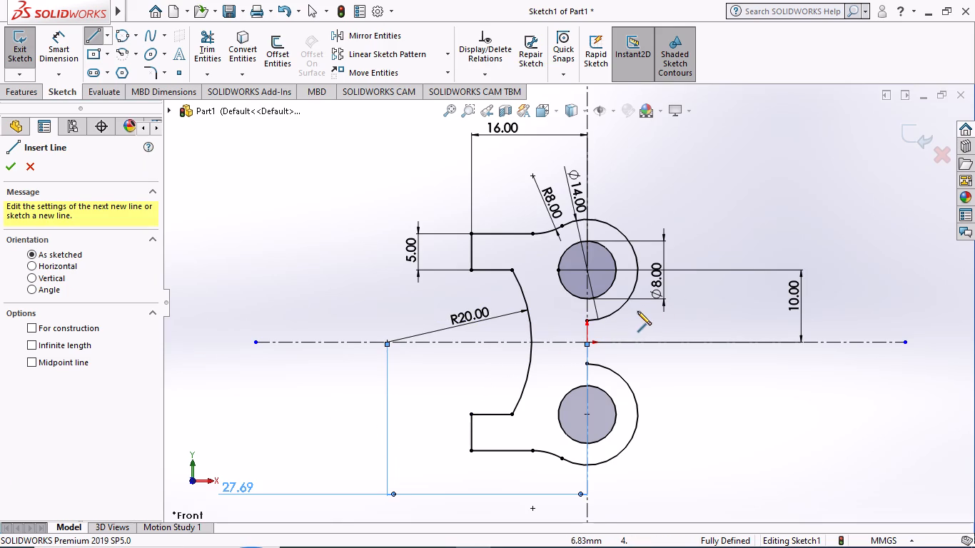
pyautogui.scroll(-4, 638, 317)
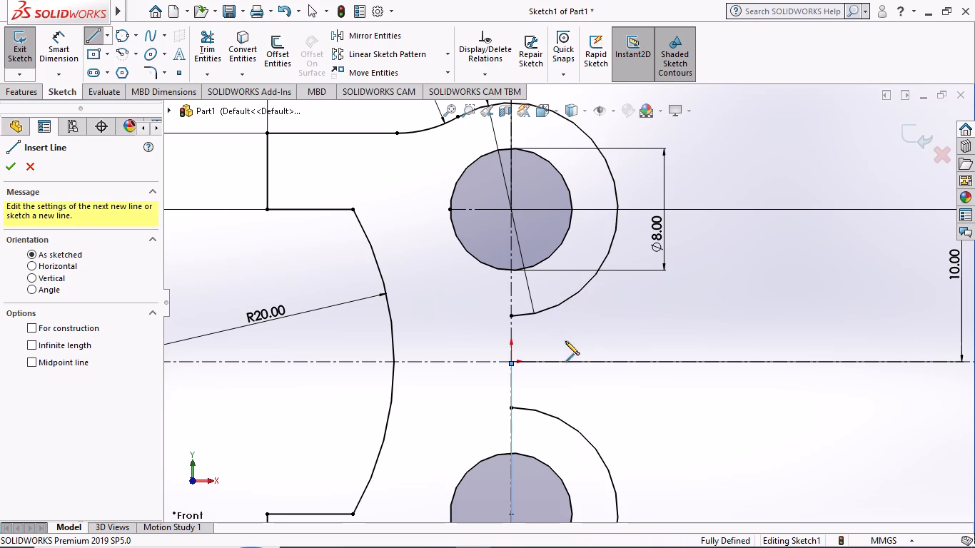
pyautogui.click(550, 324)
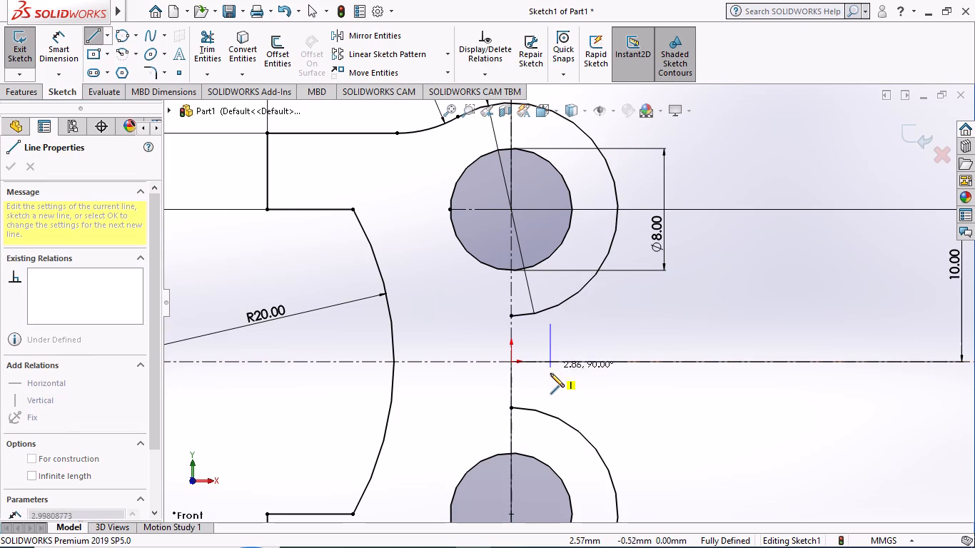
pyautogui.click(550, 394)
pyautogui.press('Escape')
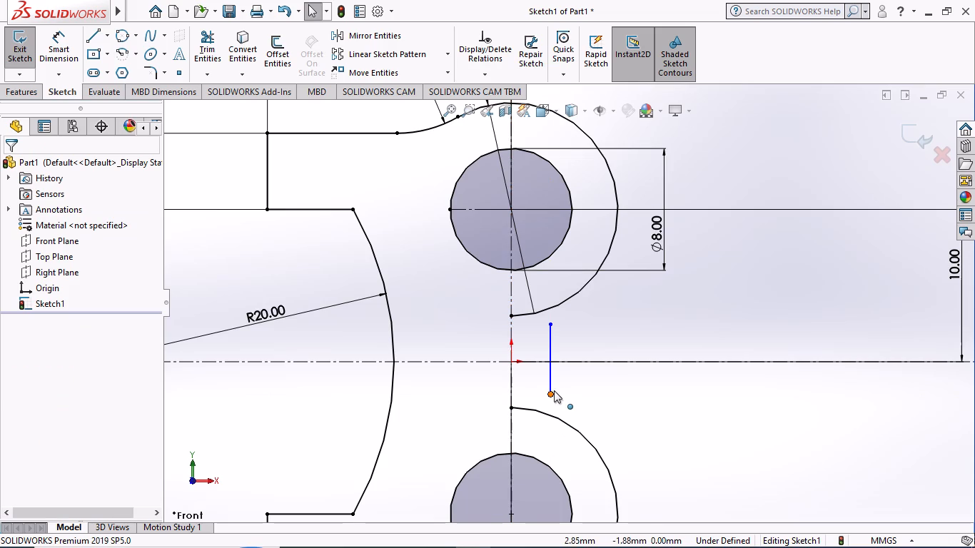
# Make the short vertical line's two endpoints symmetric about the horizontal centerline.
pyautogui.keyDown('ctrl'); pyautogui.click(549, 394); pyautogui.keyUp('ctrl')
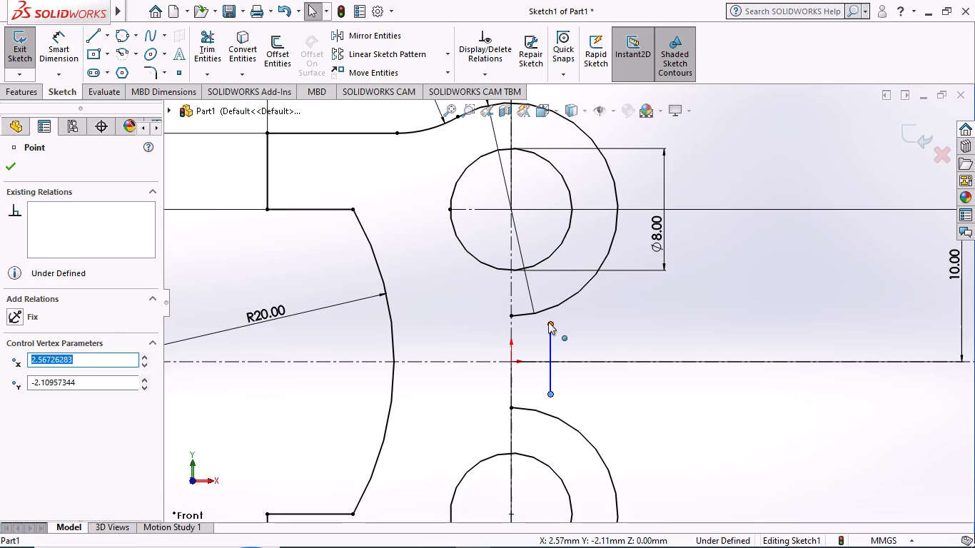
pyautogui.keyDown('ctrl'); pyautogui.click(552, 323); pyautogui.keyUp('ctrl')
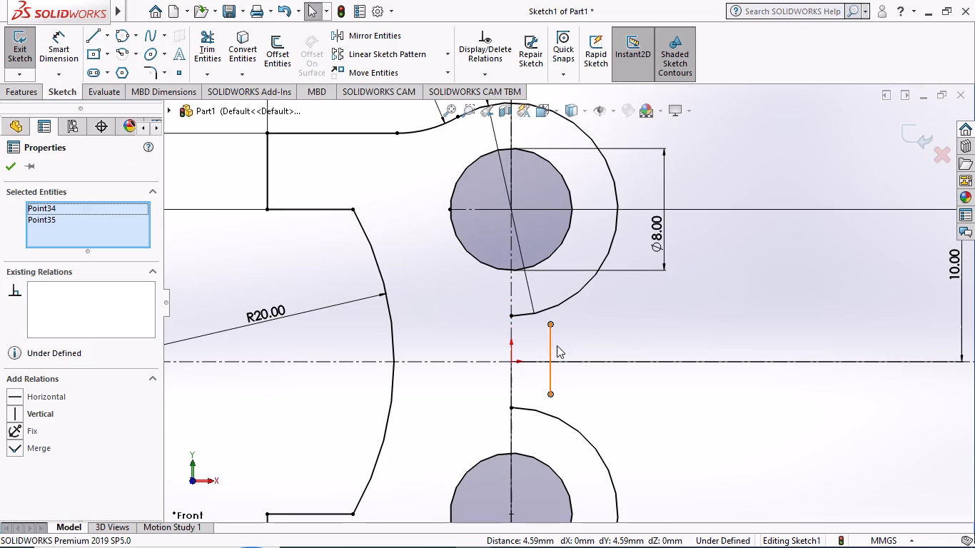
pyautogui.keyDown('ctrl'); pyautogui.click(565, 360); pyautogui.keyUp('ctrl')
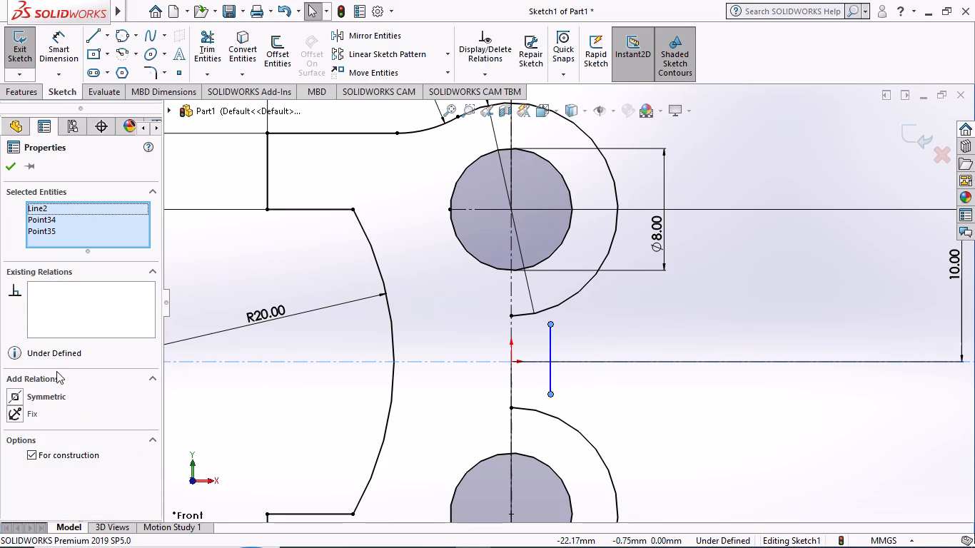
pyautogui.click(34, 396)
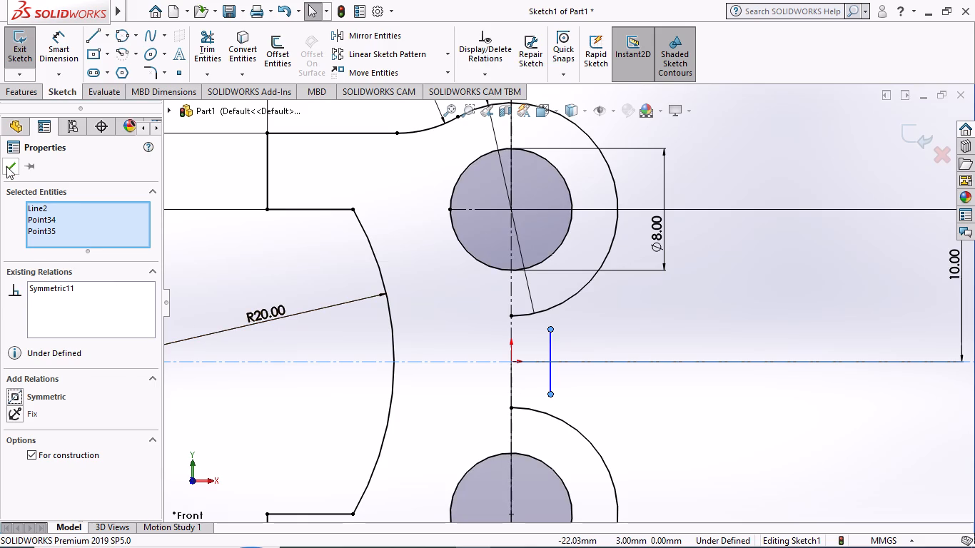
# Dimension the short vertical line's horizontal distance from the vertical centerline as 6 mm.
pyautogui.click(6, 166)
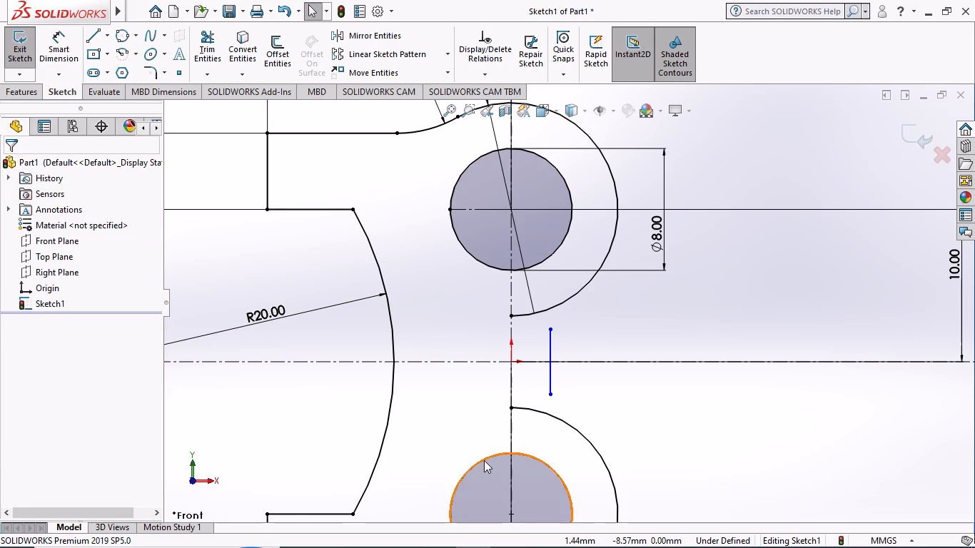
pyautogui.click(56, 41)
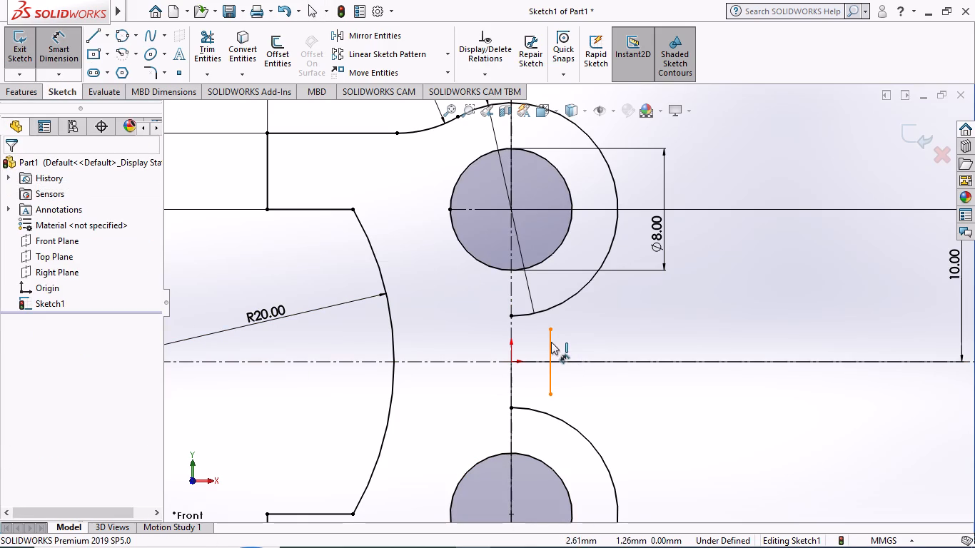
pyautogui.click(551, 342)
pyautogui.click(510, 377)
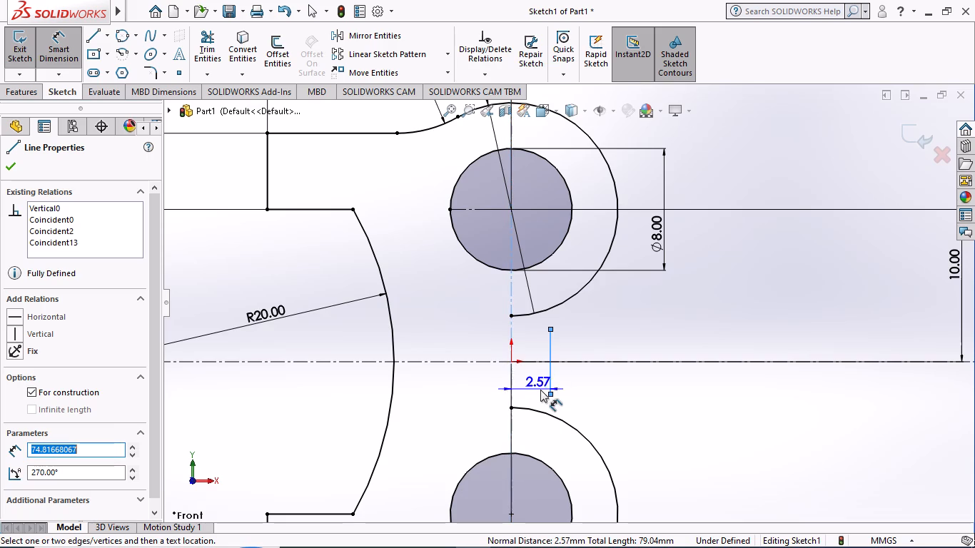
pyautogui.scroll(5, 546, 391)
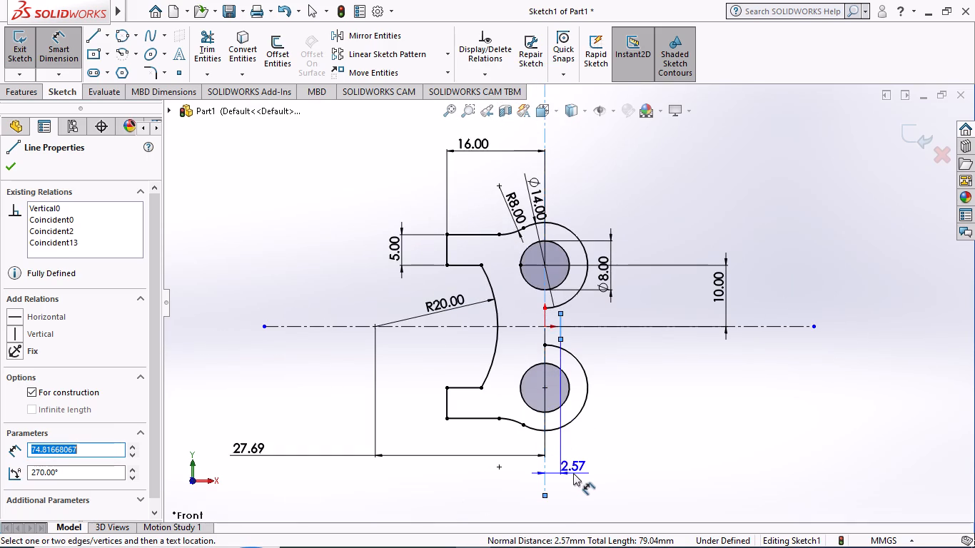
pyautogui.click(573, 473)
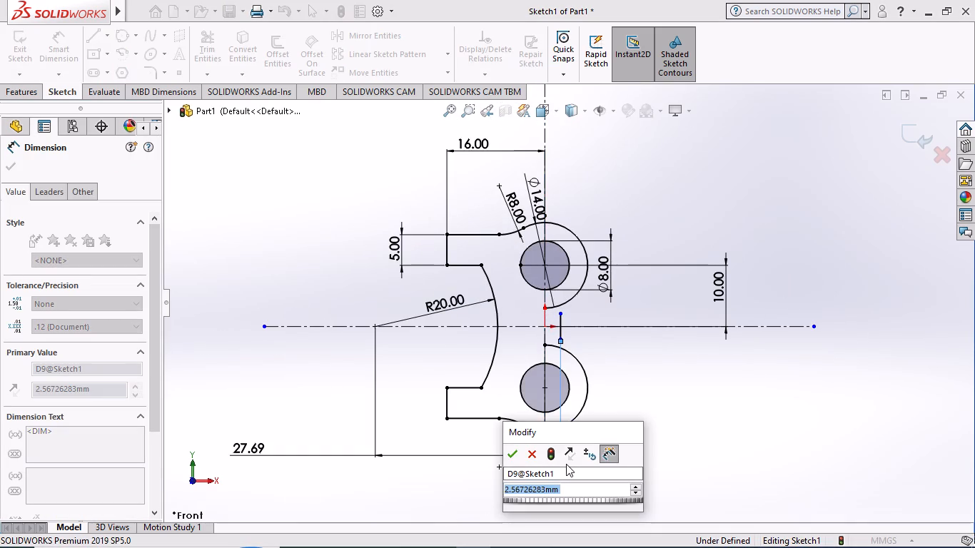
pyautogui.press('6')
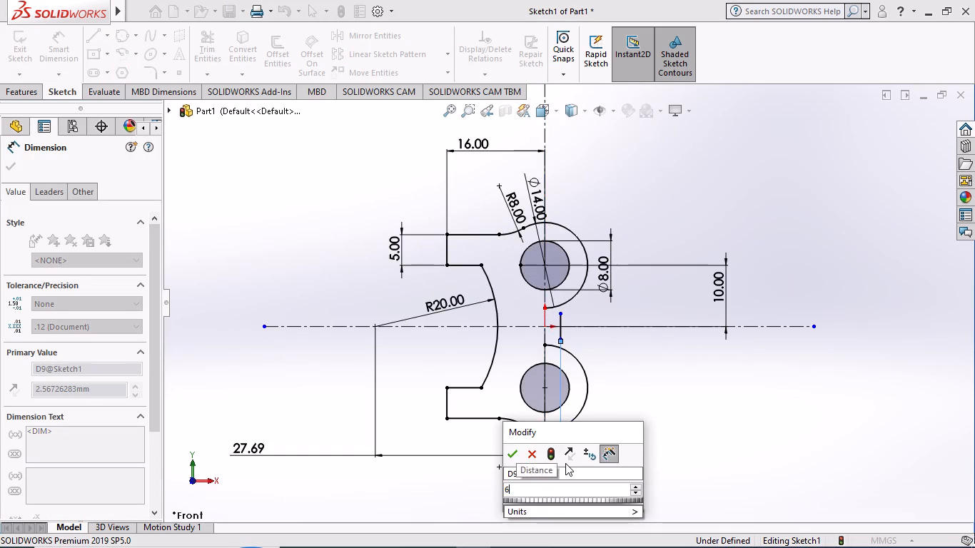
pyautogui.hotkey('shift', 'Return')
pyautogui.scroll(-3, 565, 355)
pyautogui.scroll(2, 564, 354)
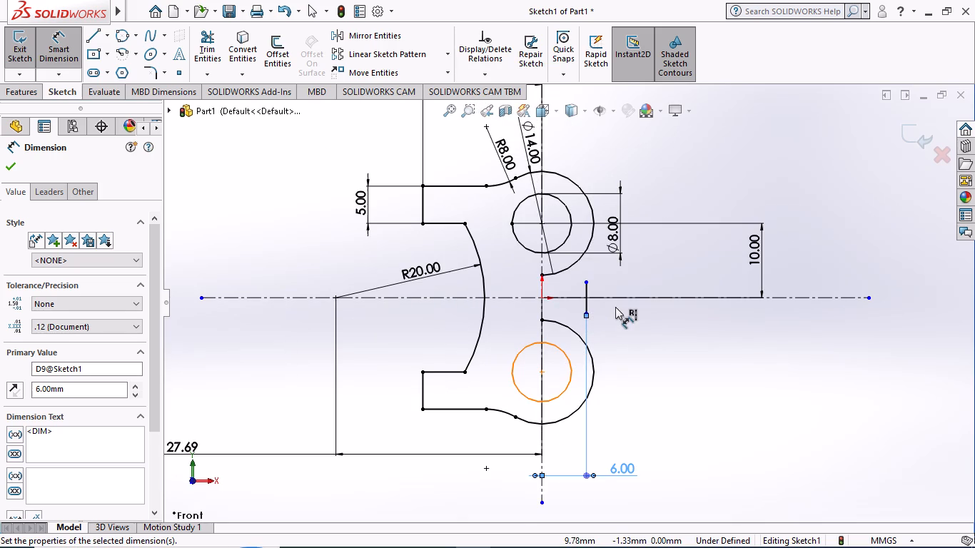
# Sketch horizontal construction lines from both 8 mm circle centres, away from the arms, about 13 mm long at the upper circle and 10 mm at the lower.
pyautogui.scroll(-1, 616, 305)
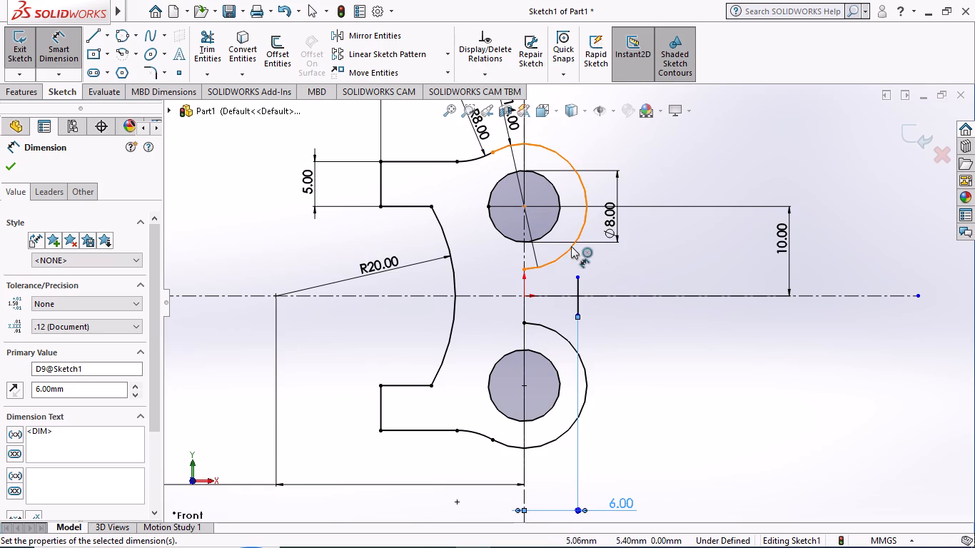
pyautogui.click(109, 34)
pyautogui.click(114, 71)
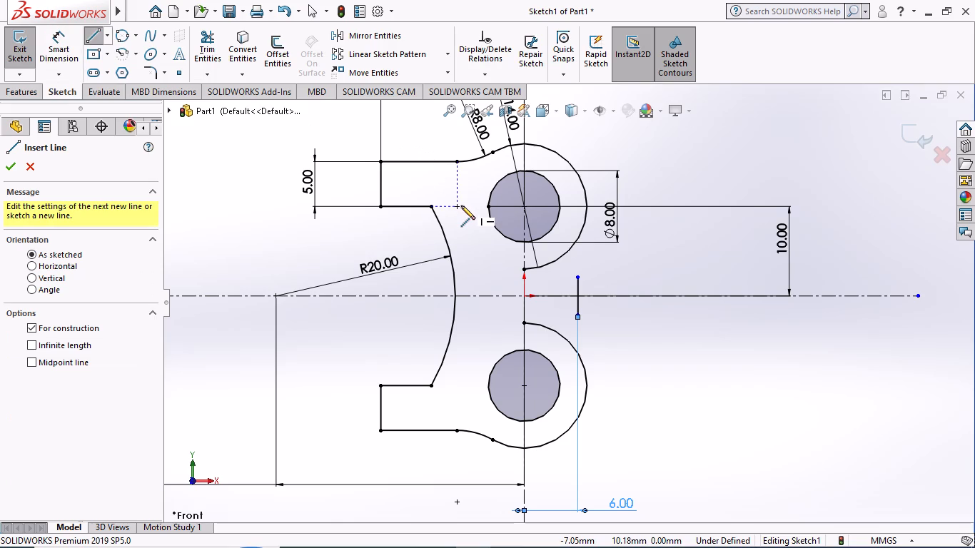
pyautogui.click(523, 204)
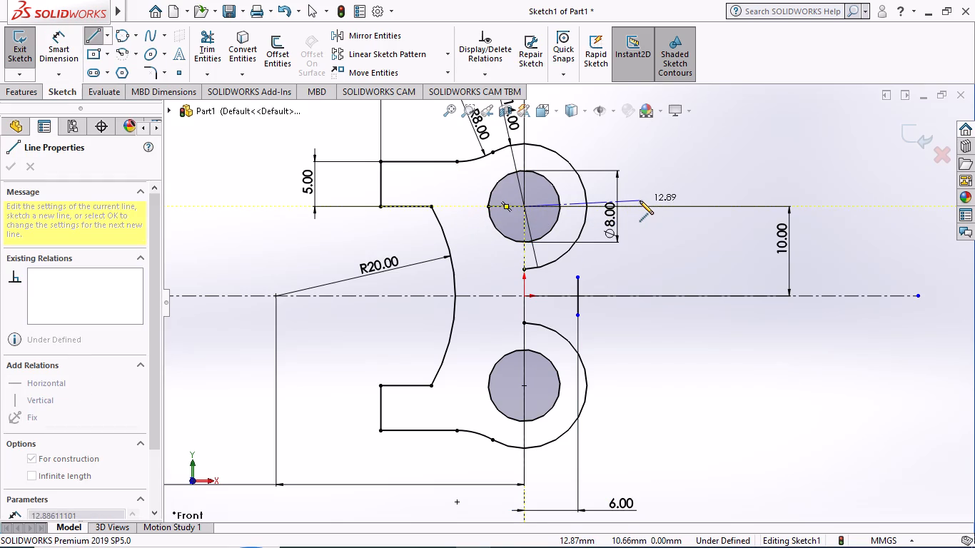
pyautogui.click(642, 206)
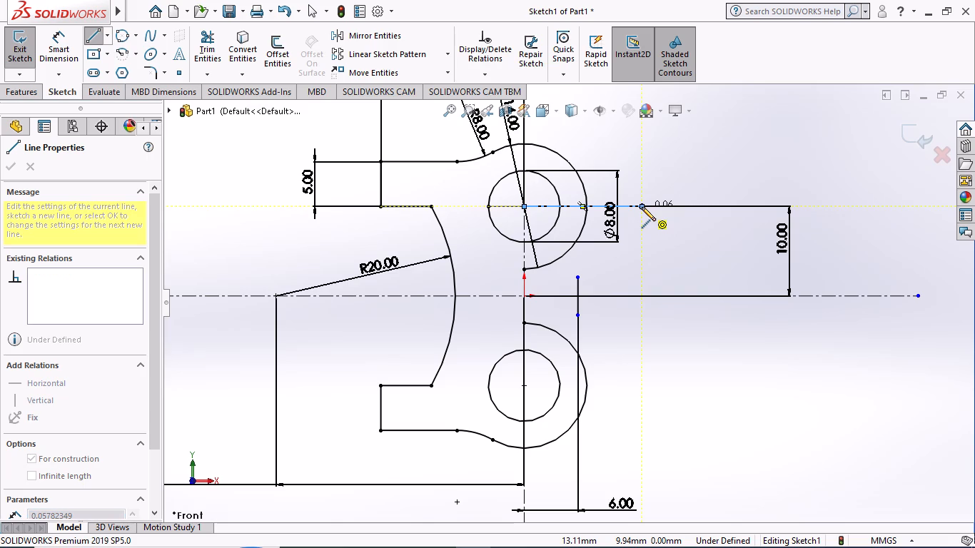
pyautogui.press('Escape')
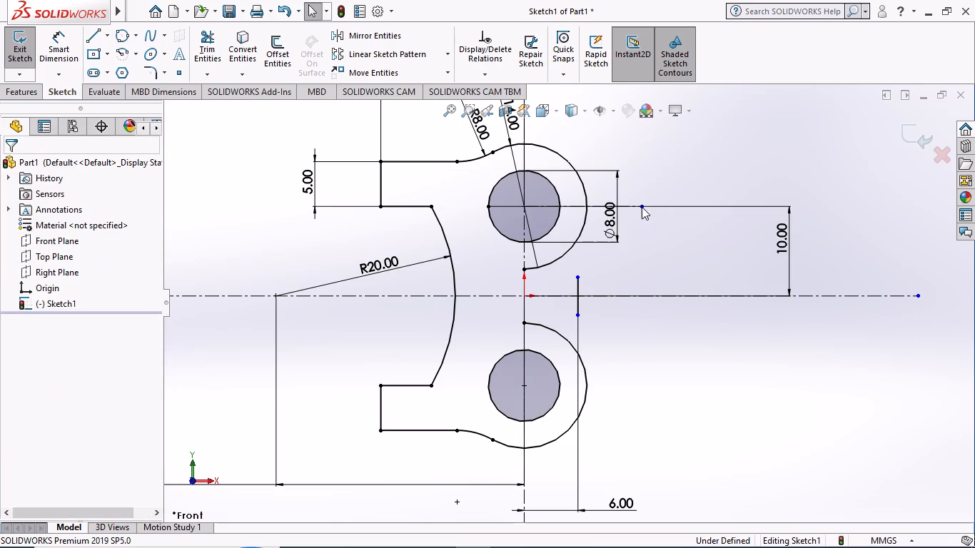
pyautogui.click(108, 32)
pyautogui.click(110, 66)
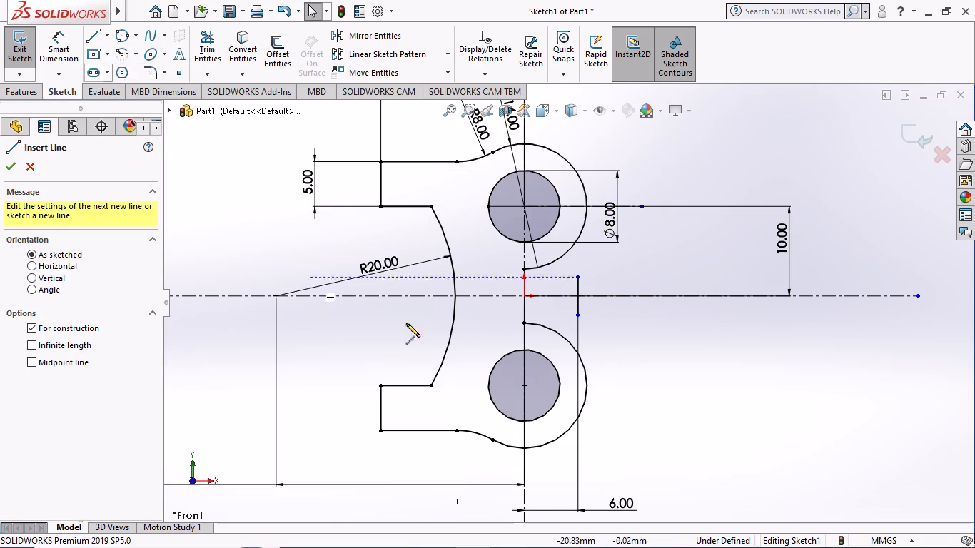
pyautogui.click(521, 386)
pyautogui.click(615, 385)
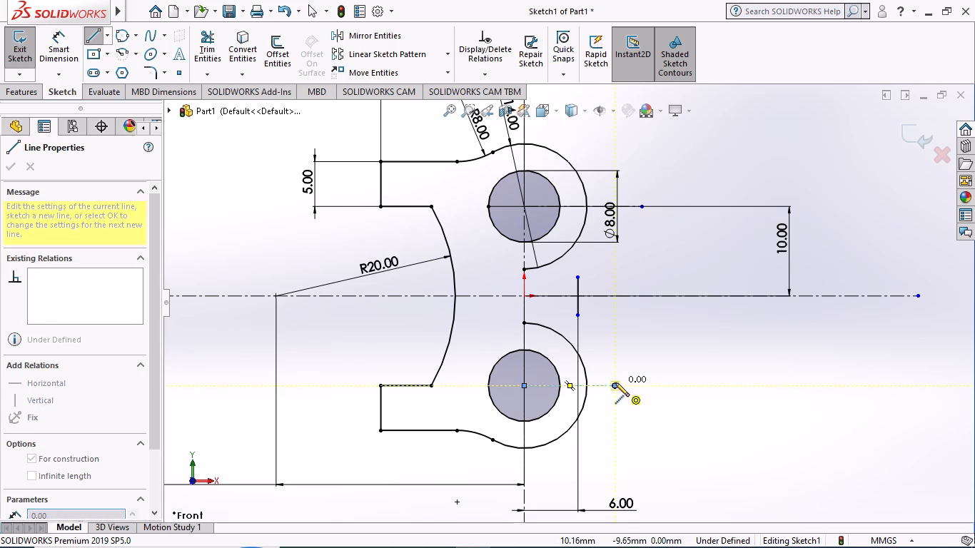
pyautogui.press('Escape')
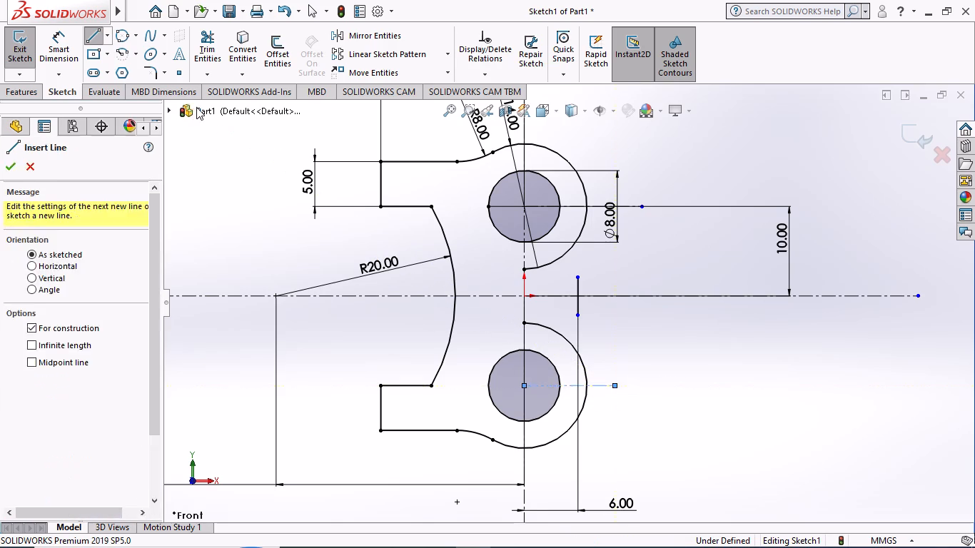
# Trim the inner quarter of both 14 mm arcs back to the new horizontal construction lines, using Trim to closest.
pyautogui.click(206, 48)
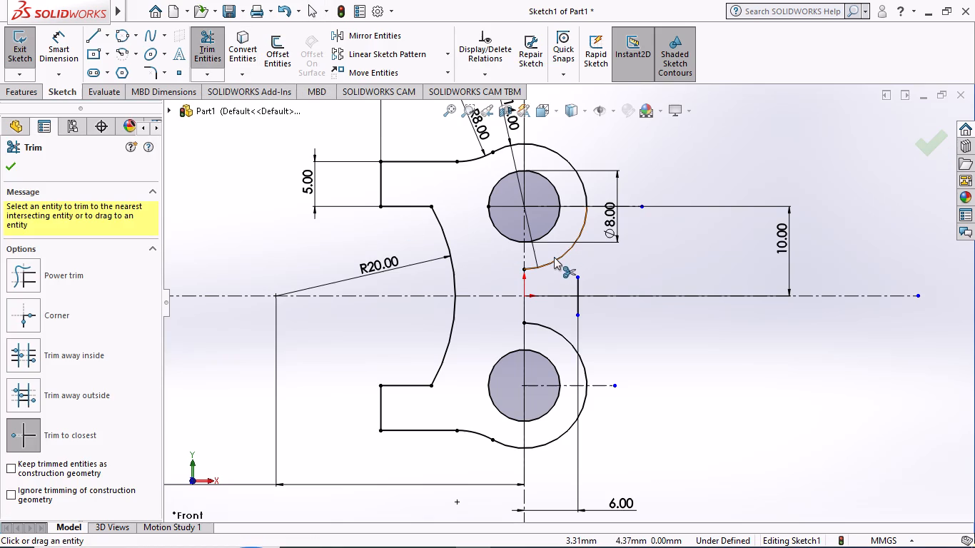
pyautogui.click(555, 256)
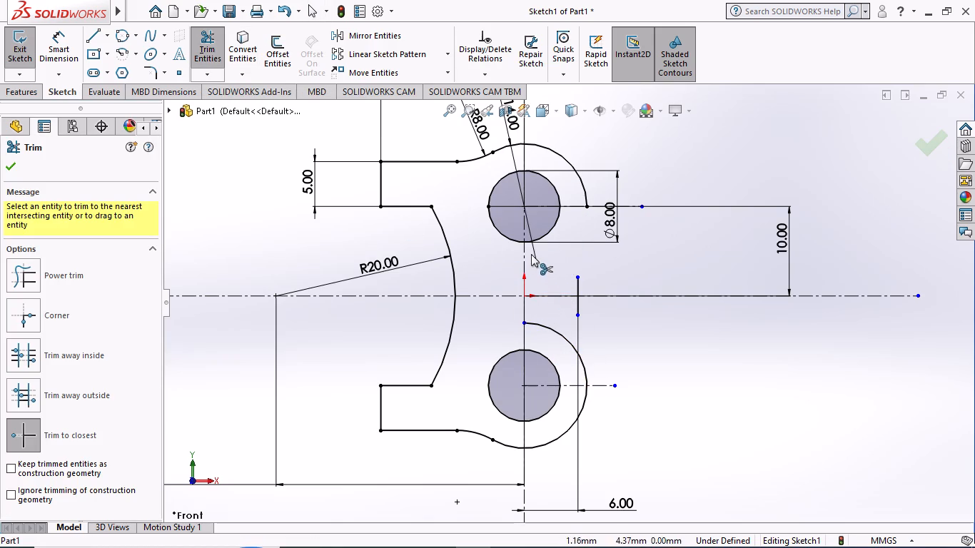
pyautogui.click(561, 330)
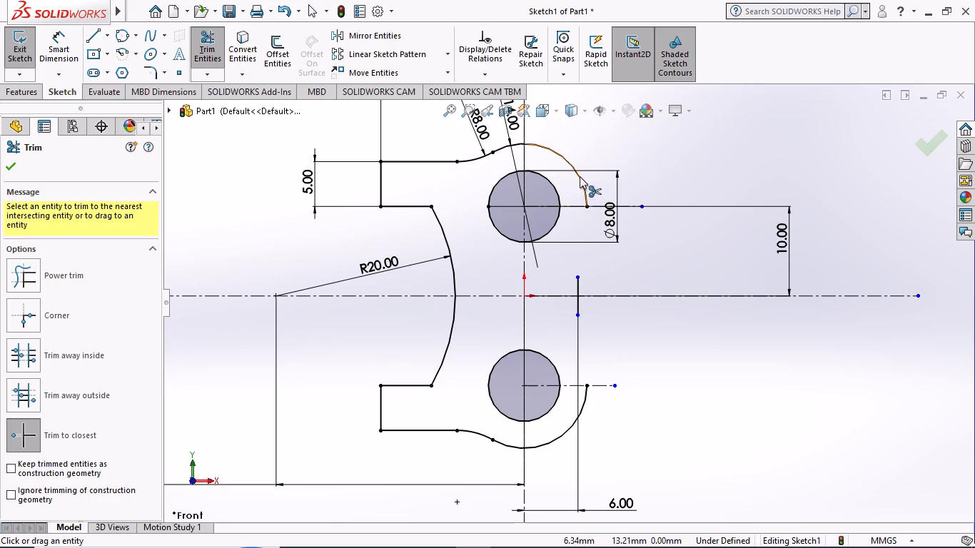
pyautogui.click(12, 162)
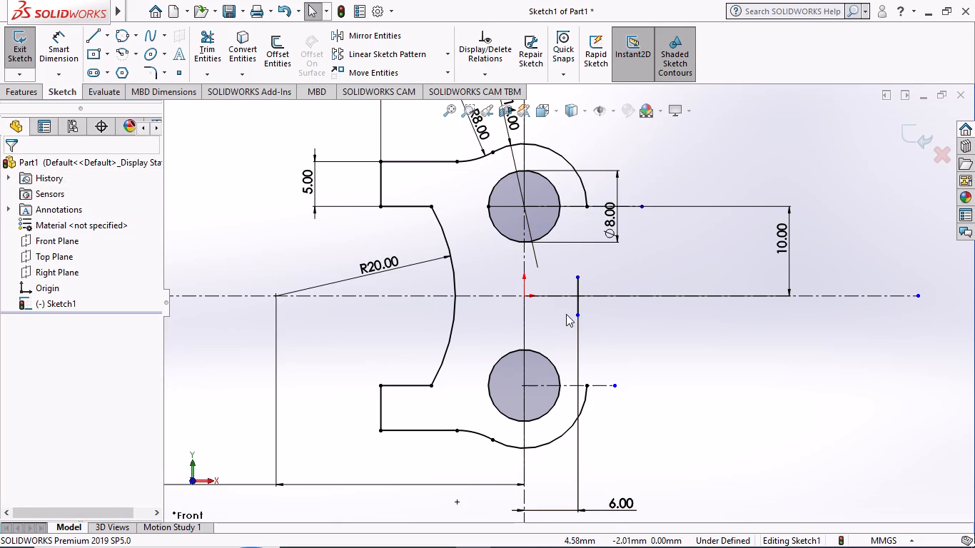
# Stretch the vertical line symmetrically past both horizontal construction lines until its endpoints lie about 12 mm from the horizontal centerline.
pyautogui.moveTo(577, 315); pyautogui.dragTo(579, 335)
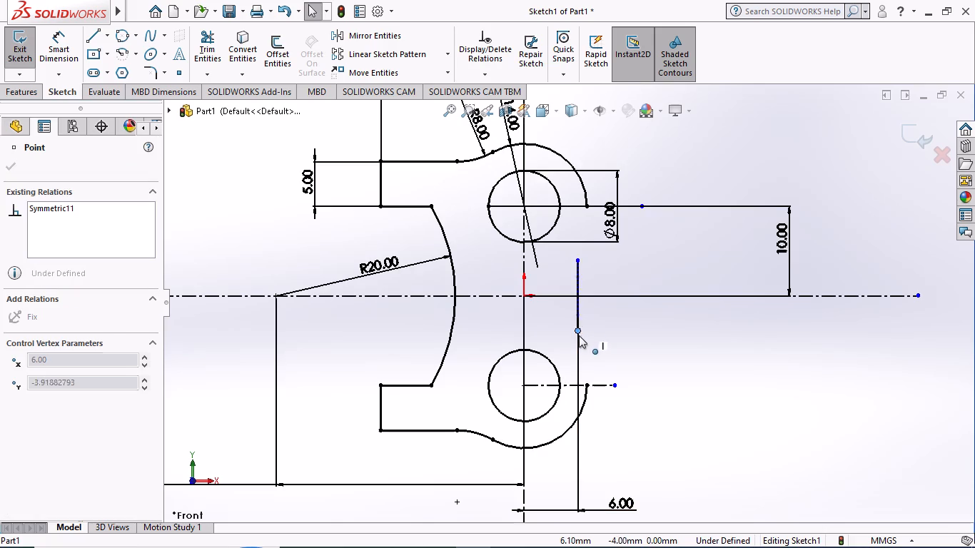
pyautogui.moveTo(579, 335); pyautogui.dragTo(579, 359)
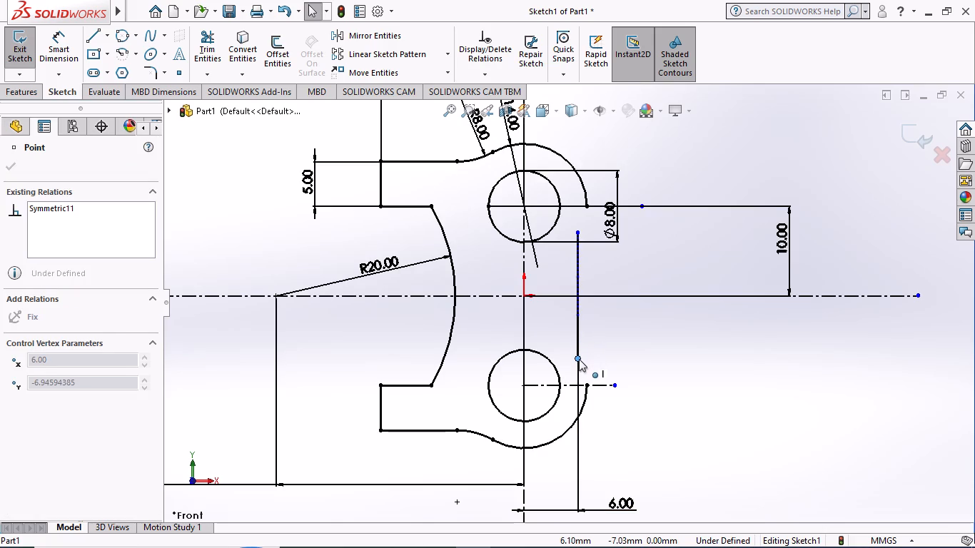
pyautogui.moveTo(579, 359); pyautogui.dragTo(579, 386)
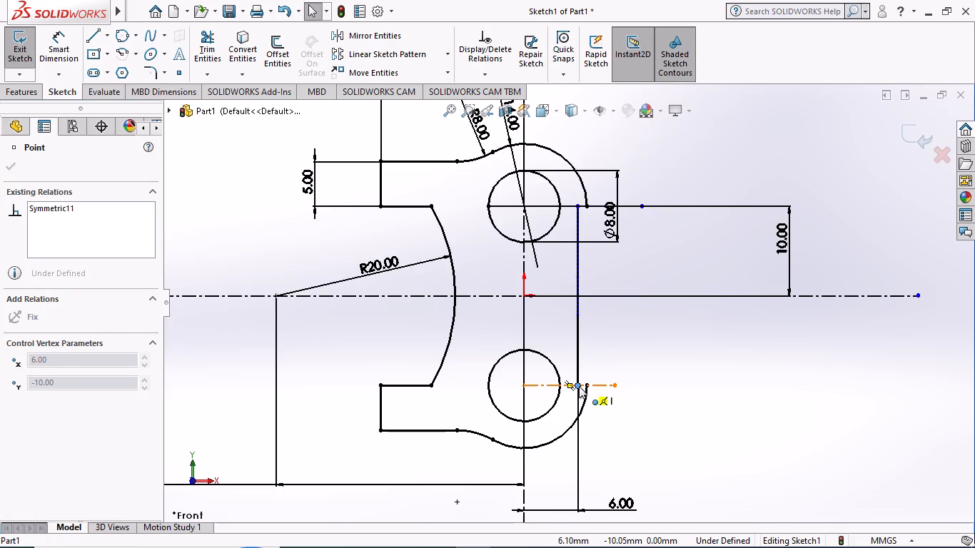
pyautogui.moveTo(579, 386); pyautogui.dragTo(579, 394)
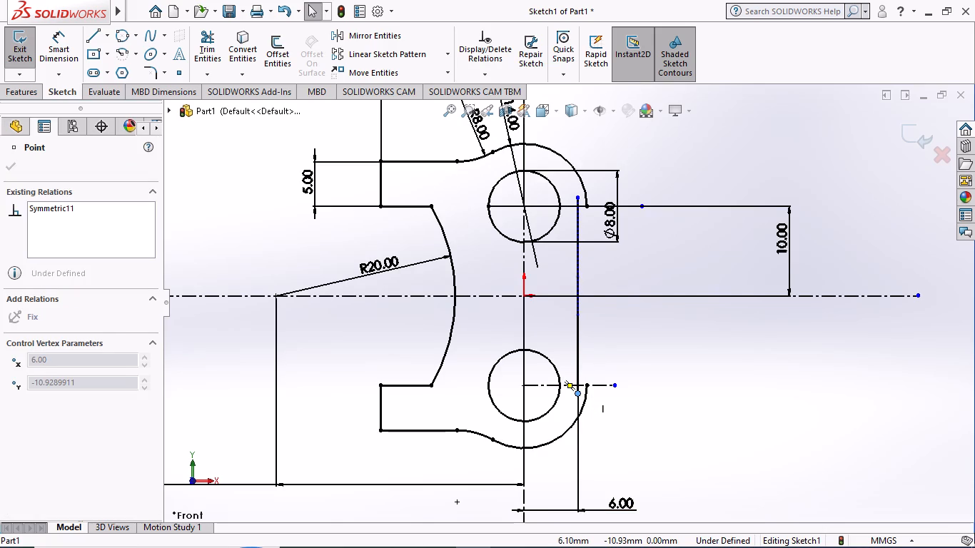
pyautogui.click(7, 160)
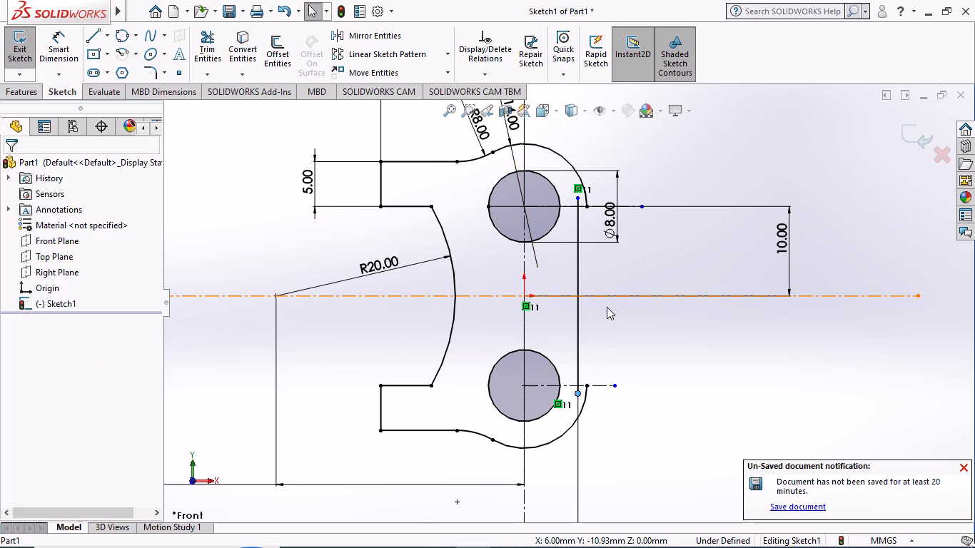
pyautogui.click(961, 465)
pyautogui.scroll(1, 503, 272)
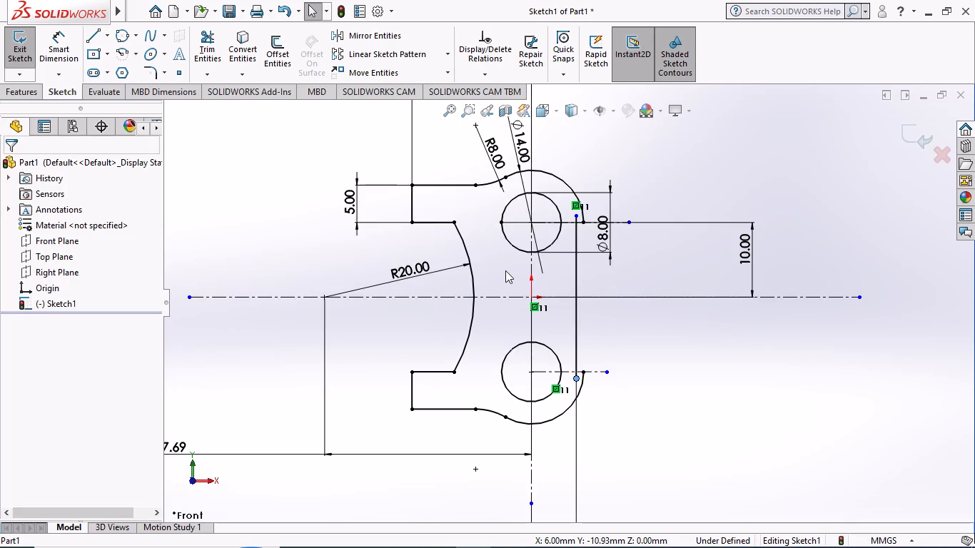
pyautogui.scroll(-3, 624, 225)
pyautogui.scroll(3, 455, 362)
pyautogui.scroll(-2, 481, 250)
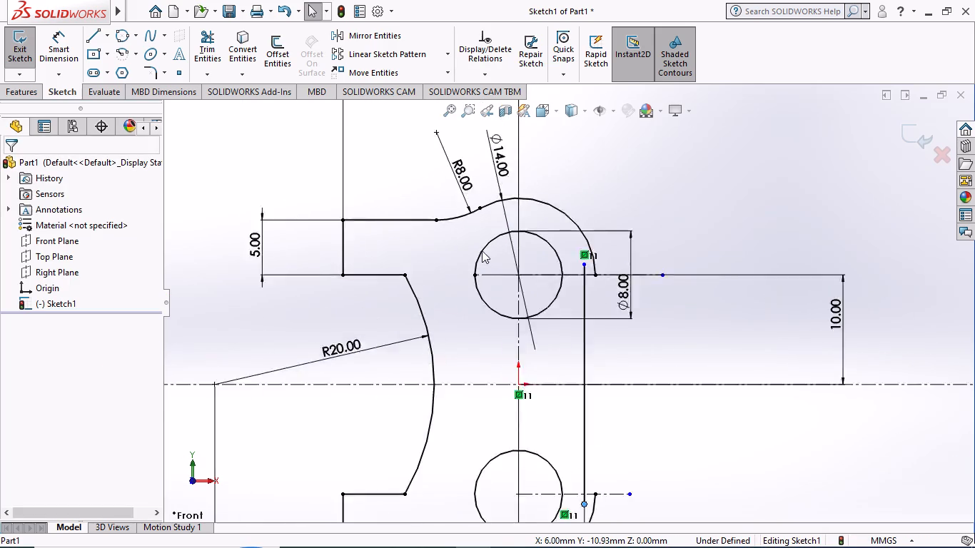
pyautogui.scroll(-1, 482, 250)
pyautogui.scroll(4, 585, 367)
pyautogui.scroll(-2, 570, 407)
pyautogui.scroll(1, 587, 268)
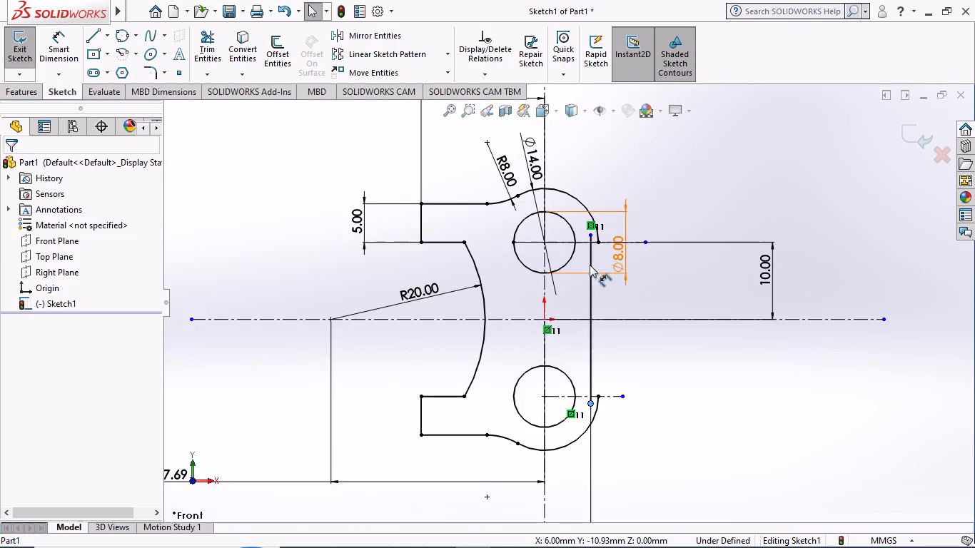
pyautogui.scroll(-3, 597, 261)
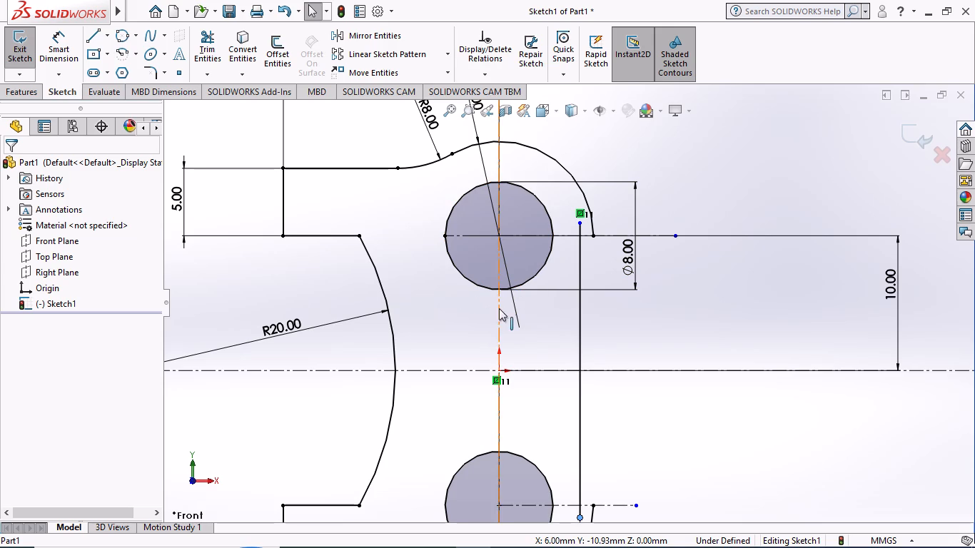
pyautogui.scroll(-4, 593, 230)
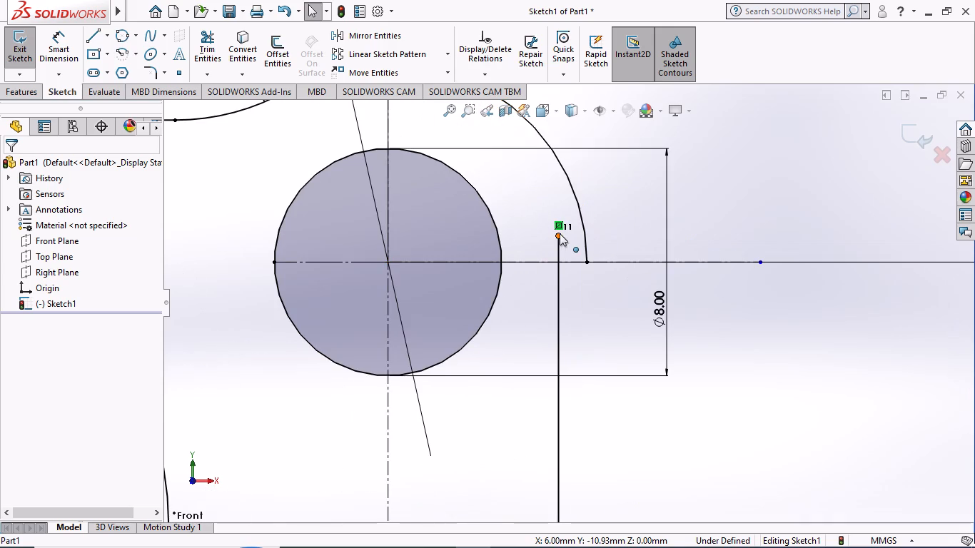
pyautogui.moveTo(558, 233); pyautogui.dragTo(556, 205)
pyautogui.rightClick(556, 205)
pyautogui.click(8, 166)
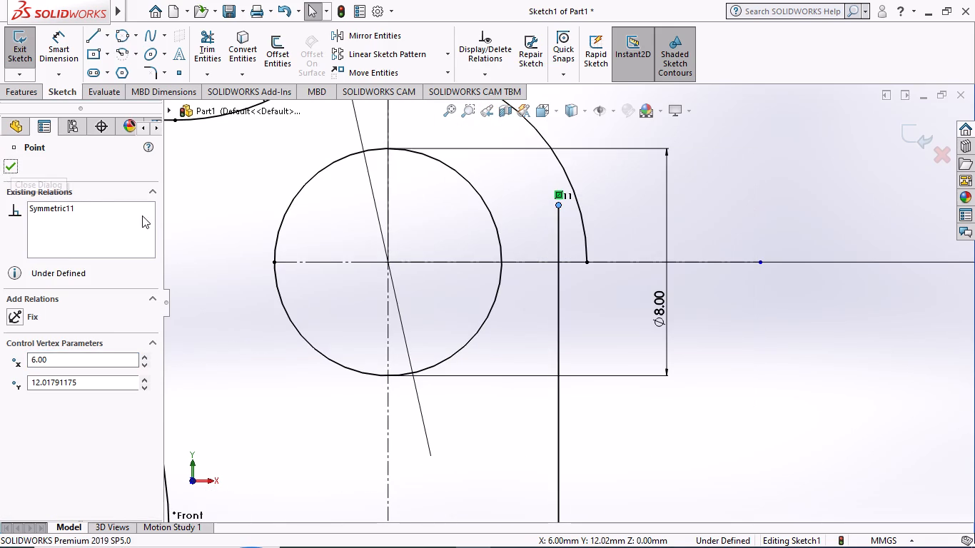
pyautogui.click(7, 162)
# Sketch three connected lines from the vertical line near the upper circle: about 22 mm horizontally outward, 3 mm up, and 15 mm back.
pyautogui.scroll(5, 331, 258)
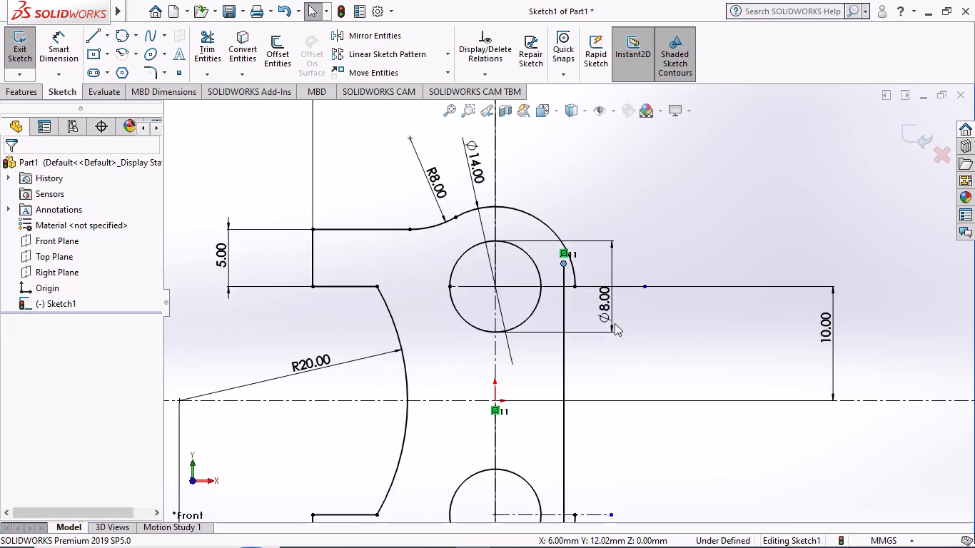
pyautogui.scroll(2, 615, 323)
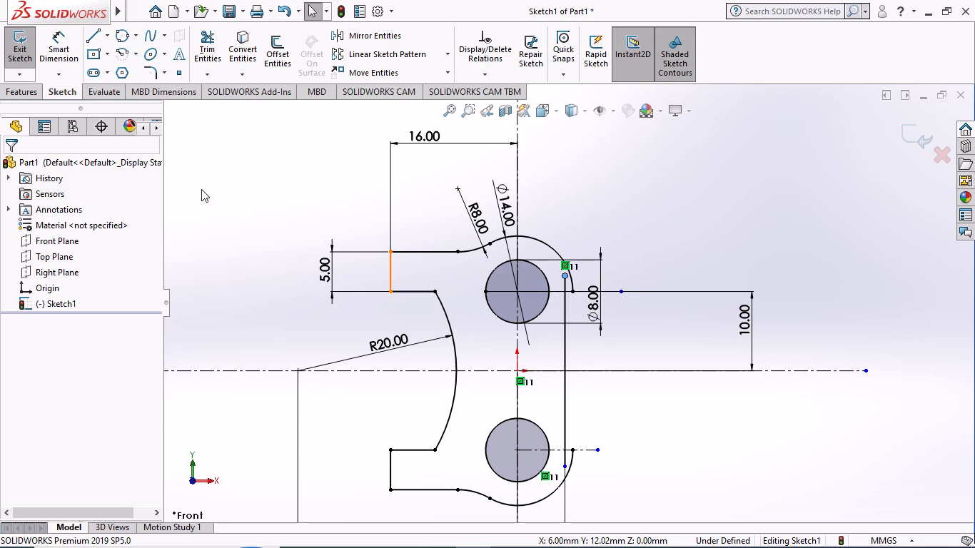
pyautogui.moveTo(91, 76); pyautogui.dragTo(97, 91, button='right')
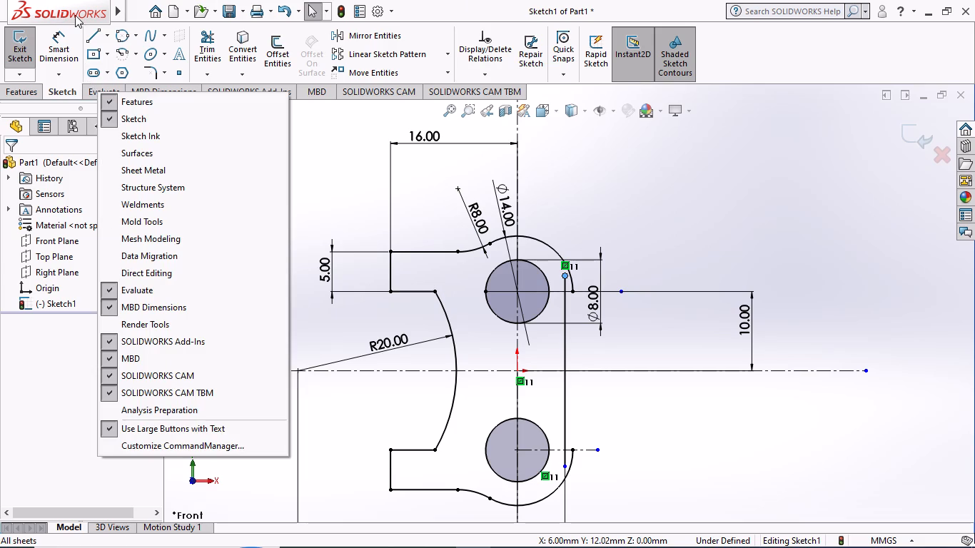
pyautogui.click(97, 37)
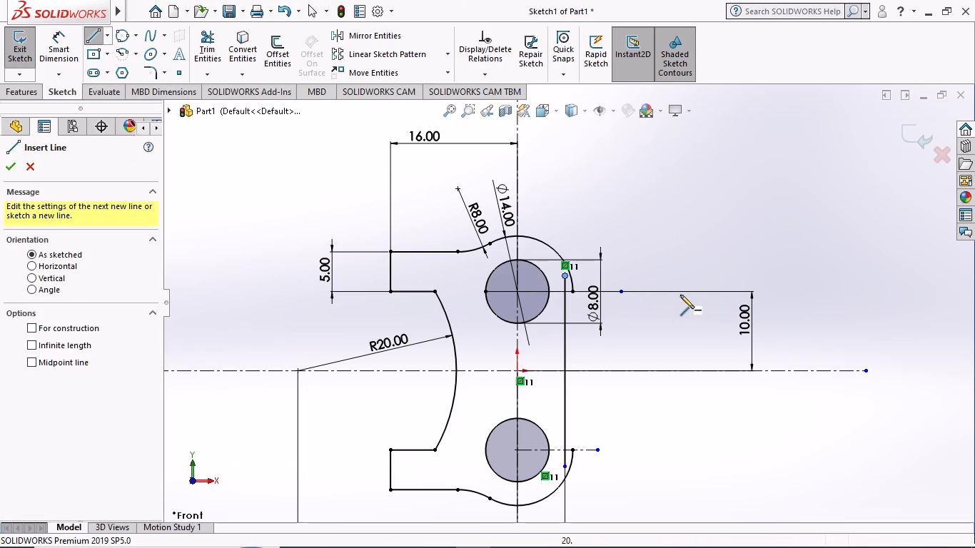
pyautogui.scroll(-3, 684, 287)
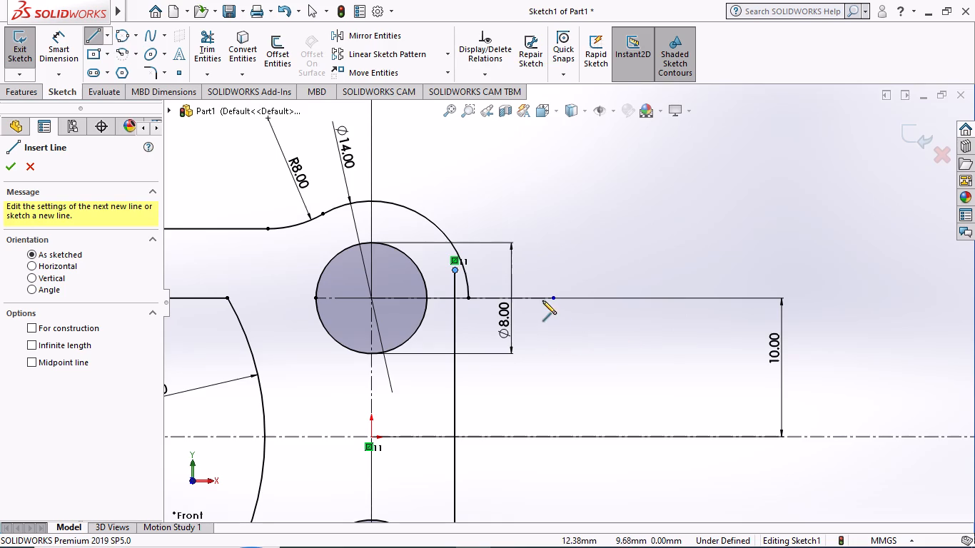
pyautogui.scroll(1, 539, 295)
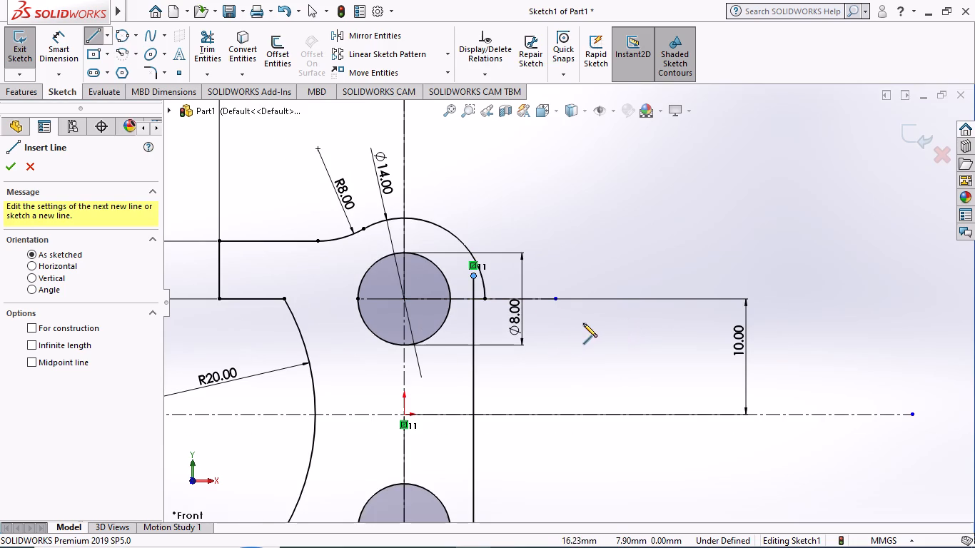
pyautogui.click(473, 311)
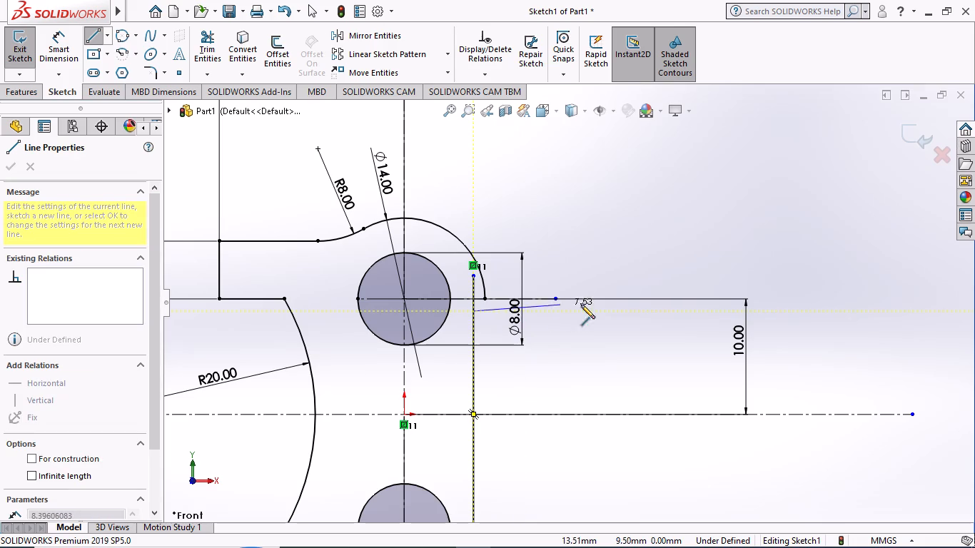
pyautogui.click(722, 311)
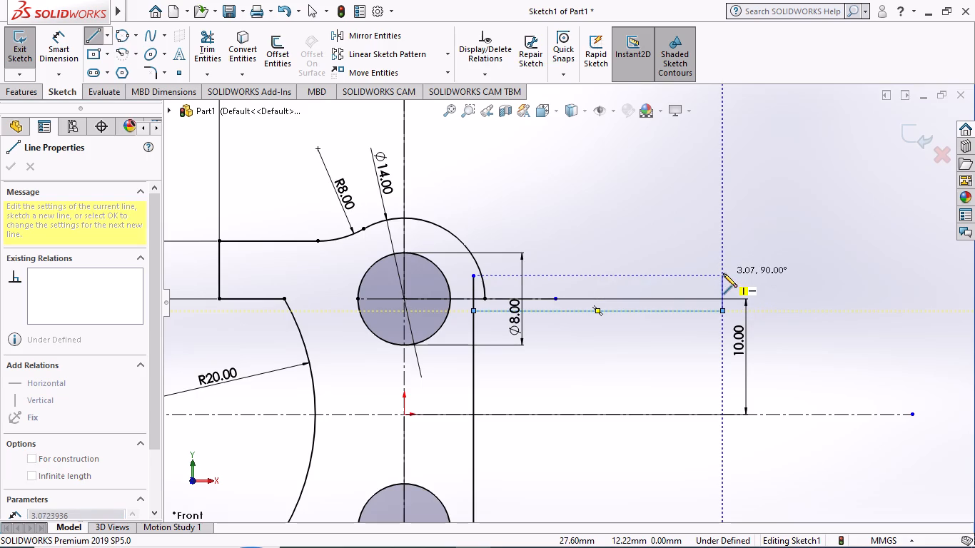
pyautogui.click(723, 273)
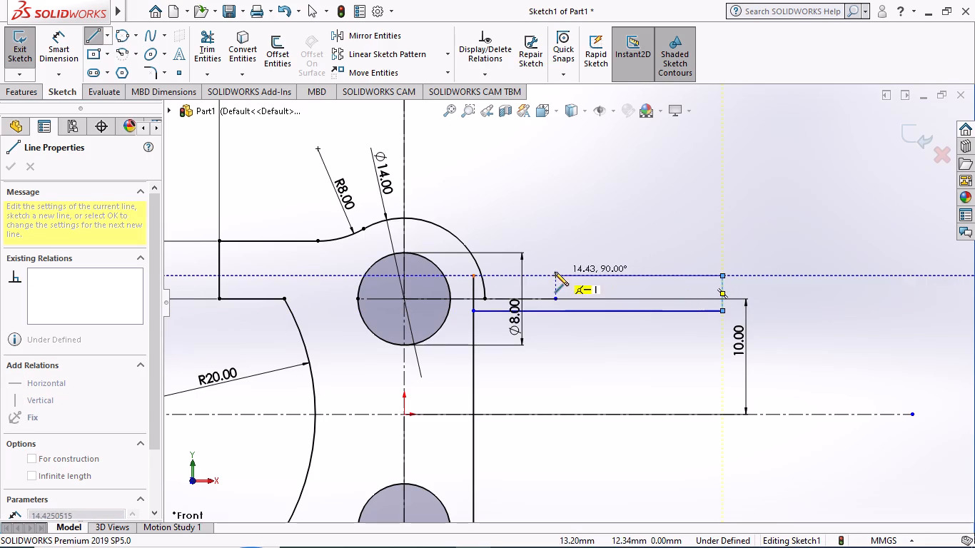
pyautogui.click(545, 273)
pyautogui.press('Escape')
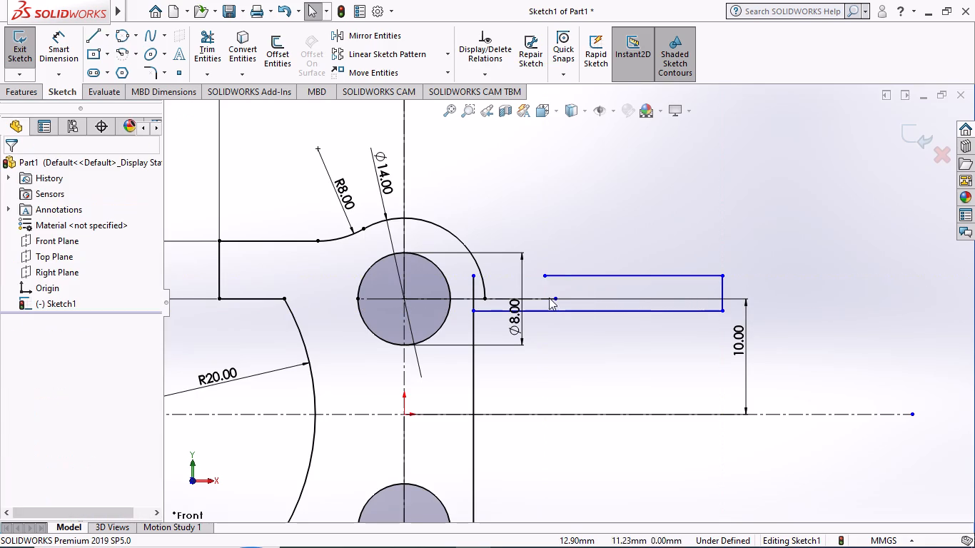
# Dimension the length of the new lower horizontal line as 38.64+7 mm, placing the dimension above the sketch.
pyautogui.scroll(-1, 517, 327)
pyautogui.click(60, 50)
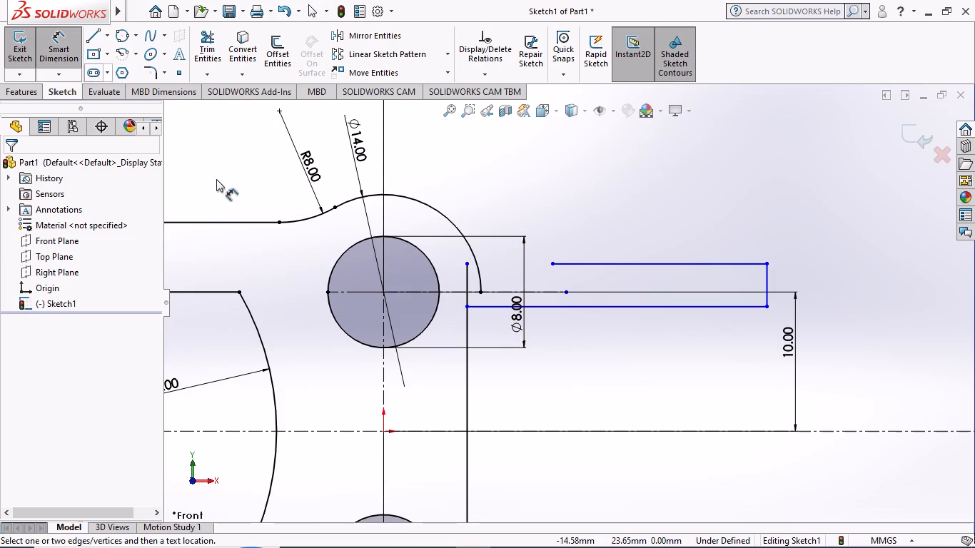
pyautogui.scroll(1, 515, 283)
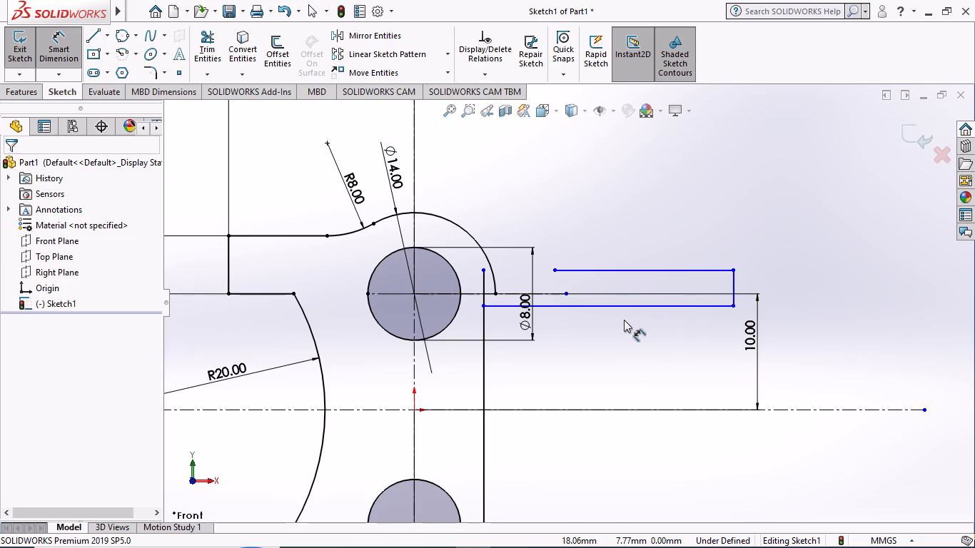
pyautogui.click(636, 306)
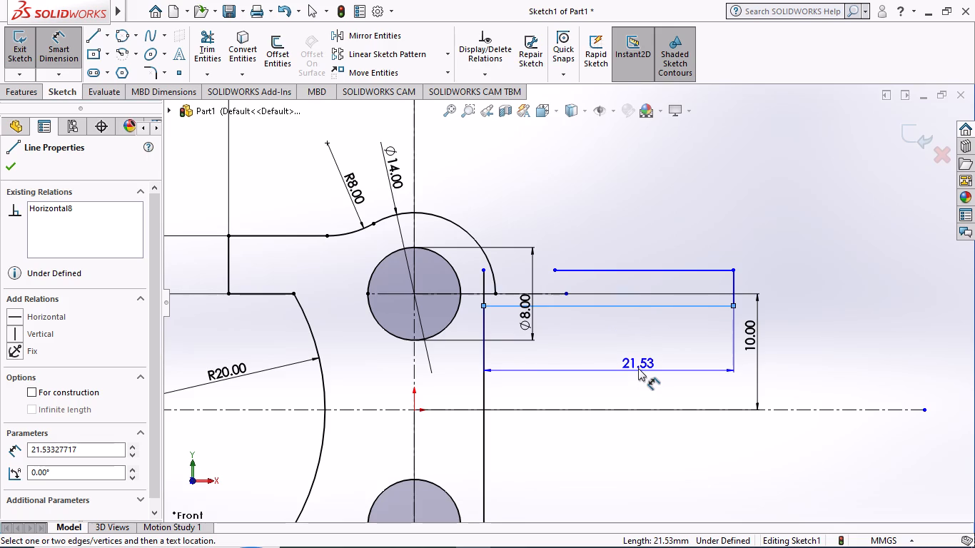
pyautogui.scroll(2, 635, 368)
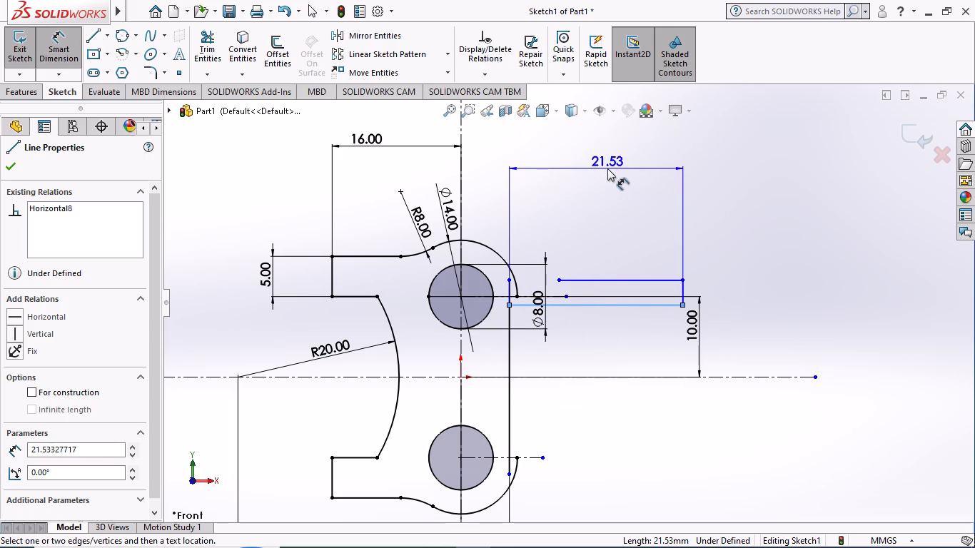
pyautogui.click(607, 168)
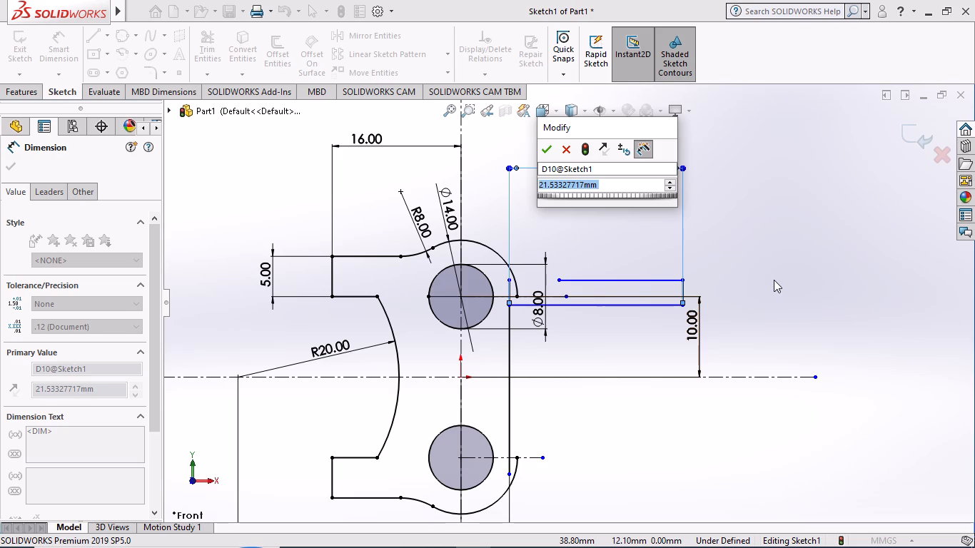
pyautogui.press('BackSpace')
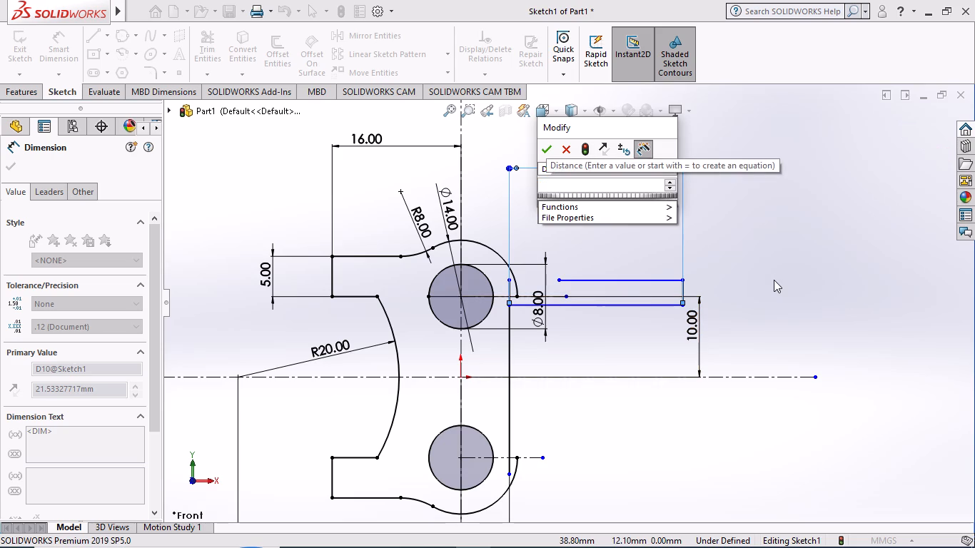
pyautogui.press('3')
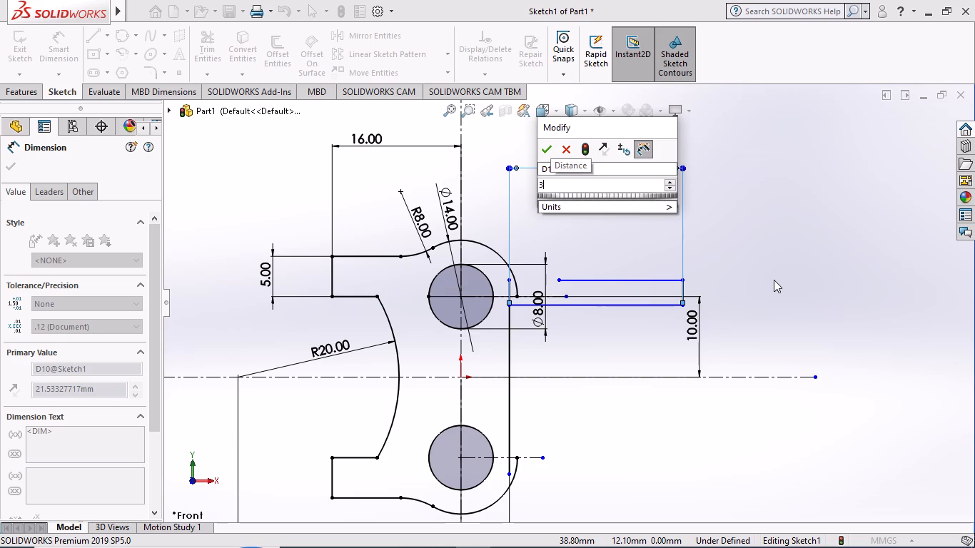
pyautogui.press('8')
pyautogui.write('.6')
pyautogui.press('4')
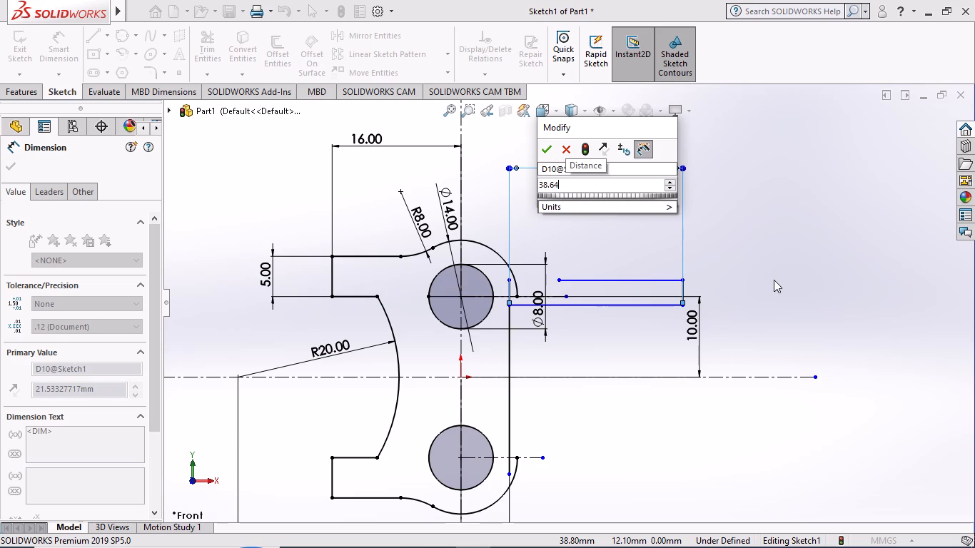
pyautogui.hotkey('shift', '+')
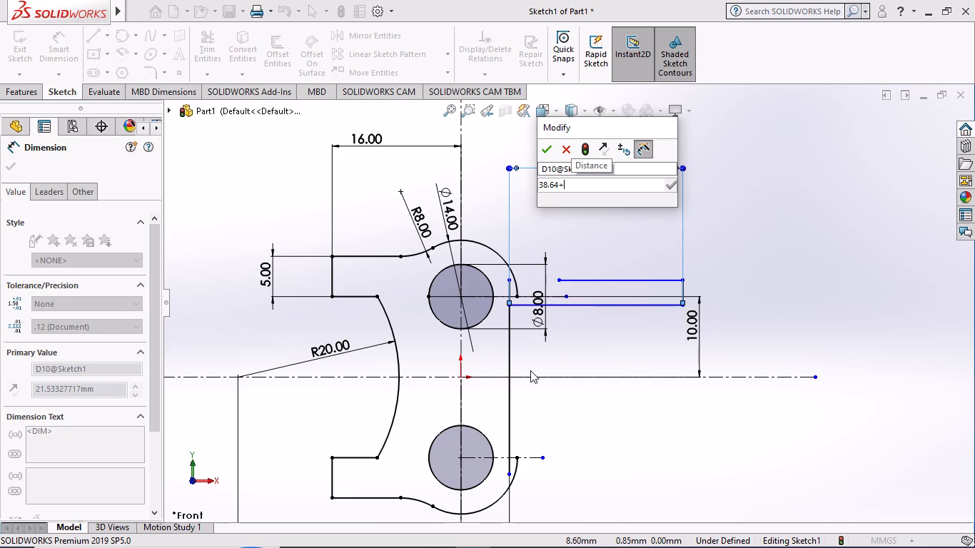
pyautogui.press('7')
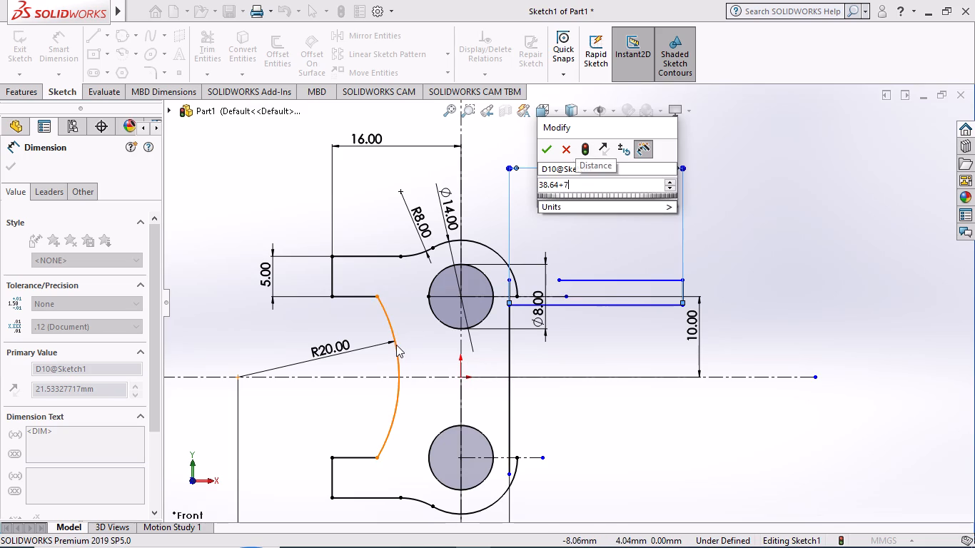
pyautogui.press('Return')
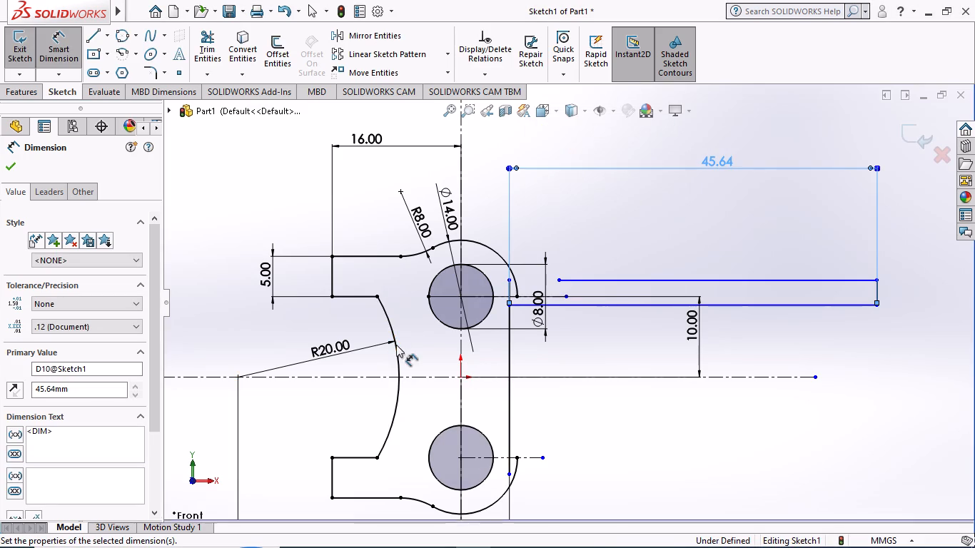
# Set the lower horizontal line's length dimension to 45.64-22 mm.
pyautogui.doubleClick(719, 156)
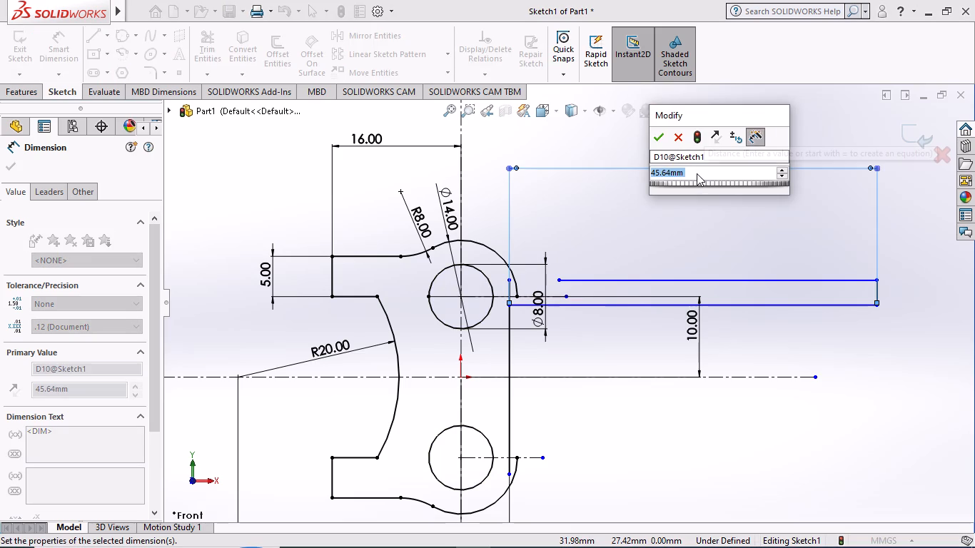
pyautogui.click(697, 173)
pyautogui.press('-')
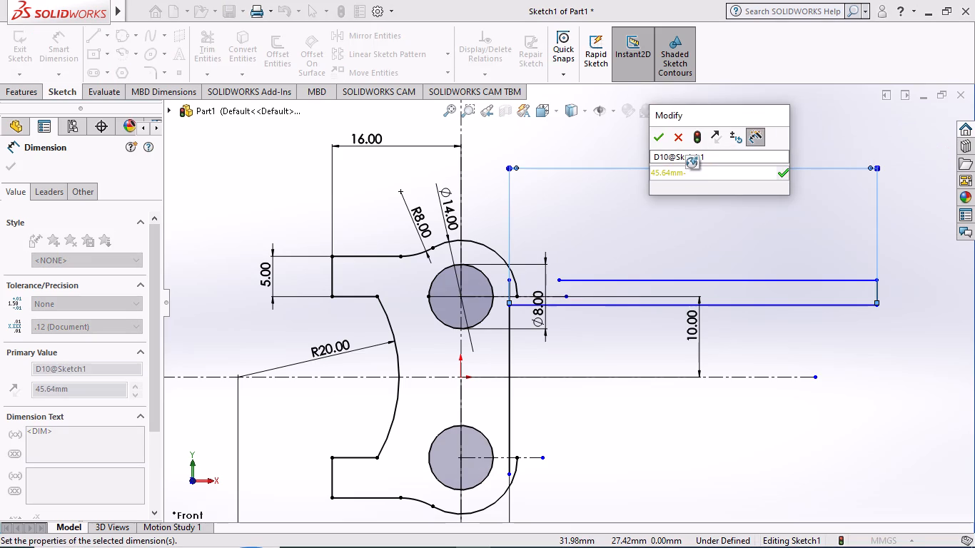
pyautogui.press('BackSpace')
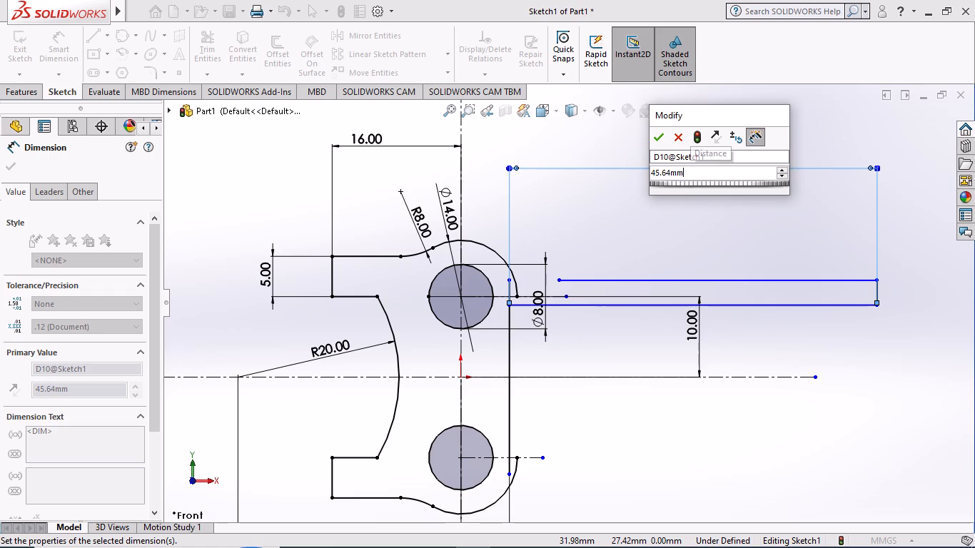
pyautogui.press('BackSpace')
pyautogui.press('BackSpace')
pyautogui.press('-')
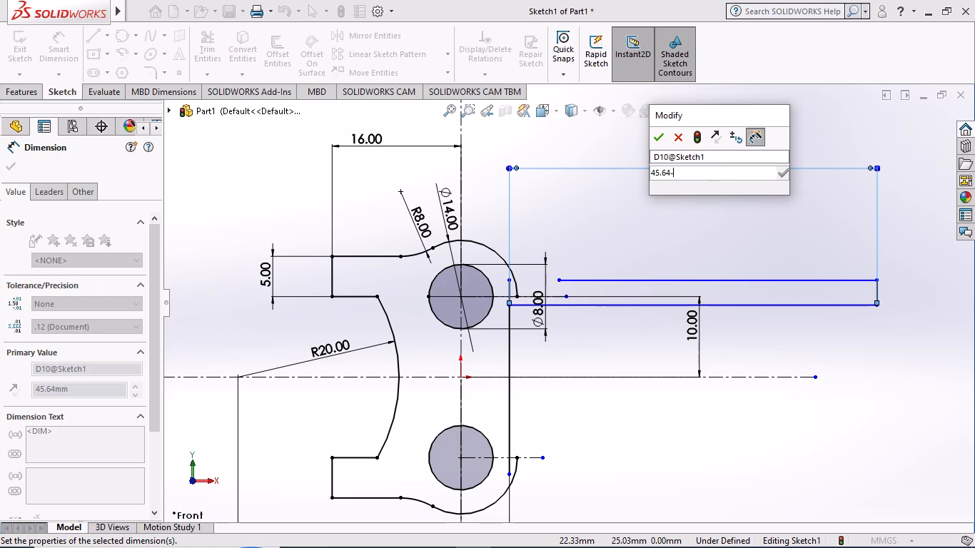
pyautogui.write('22')
pyautogui.press('Return')
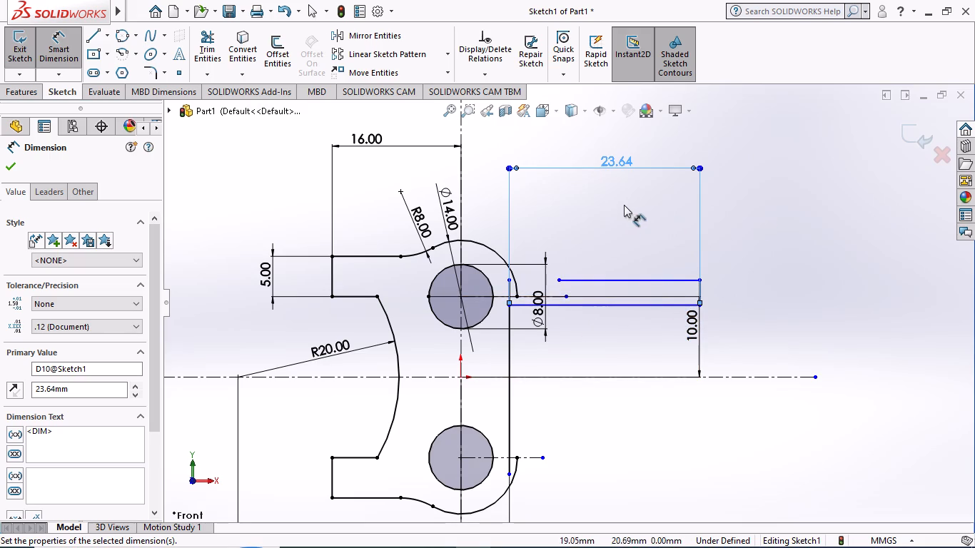
# Dimension the distance between the new lower horizontal line and the horizontal centerline as 8 mm.
pyautogui.click(592, 306)
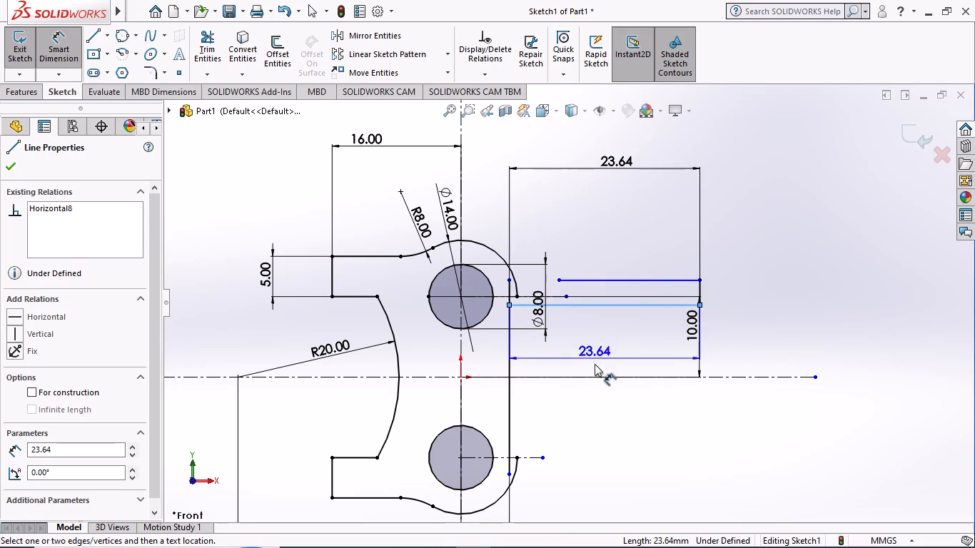
pyautogui.click(596, 377)
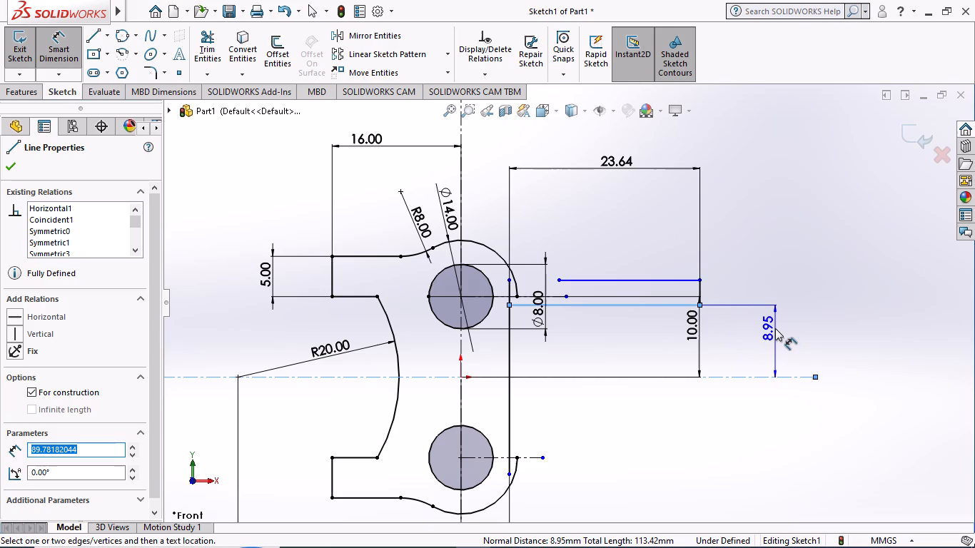
pyautogui.click(774, 328)
pyautogui.press('8')
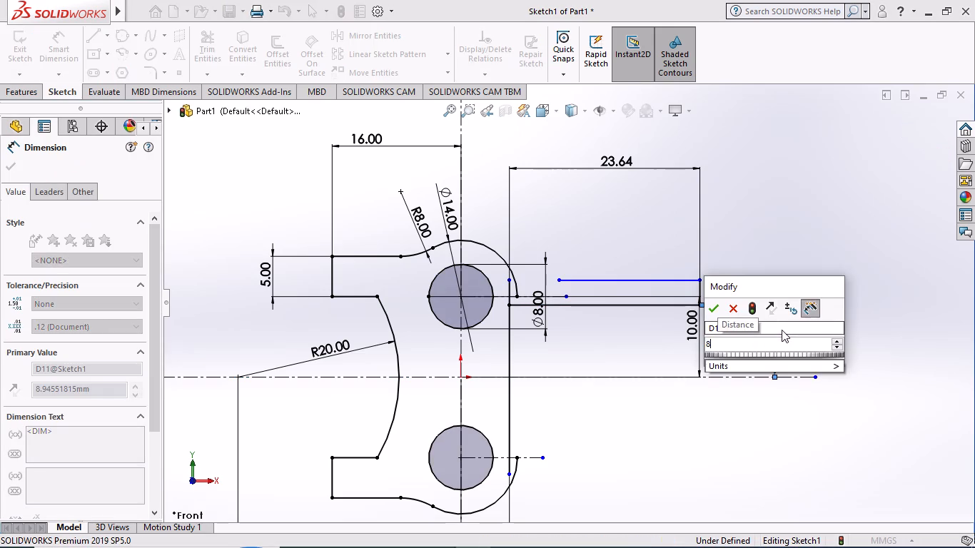
pyautogui.press('Return')
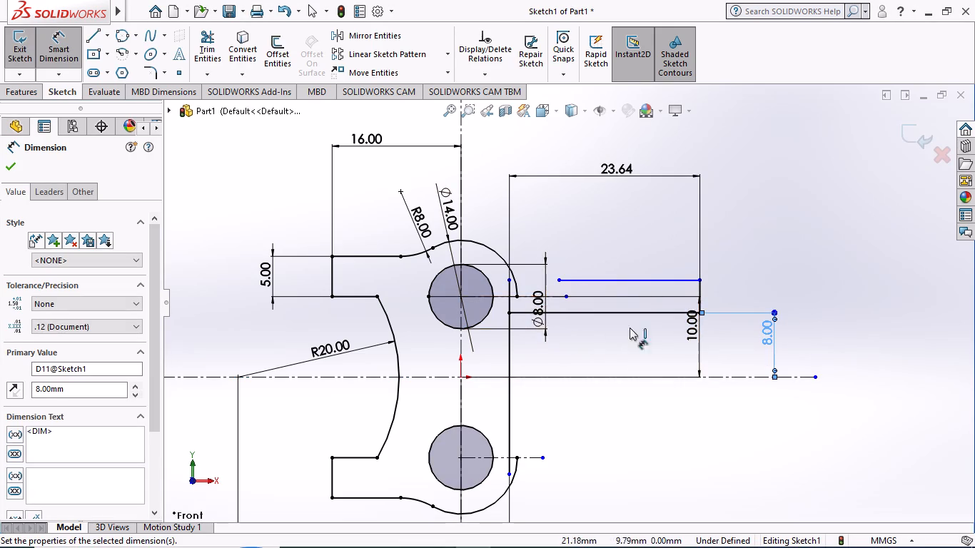
# Dimension the short vertical end line joining the two new horizontal lines as 4.5 mm.
pyautogui.click(702, 290)
pyautogui.press('Escape')
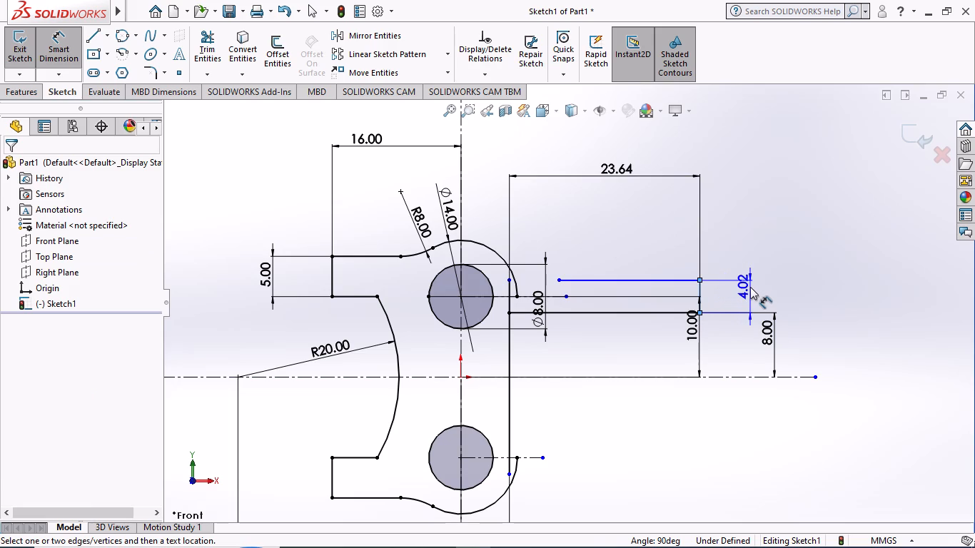
pyautogui.click(750, 287)
pyautogui.write('4.5')
pyautogui.press('Return')
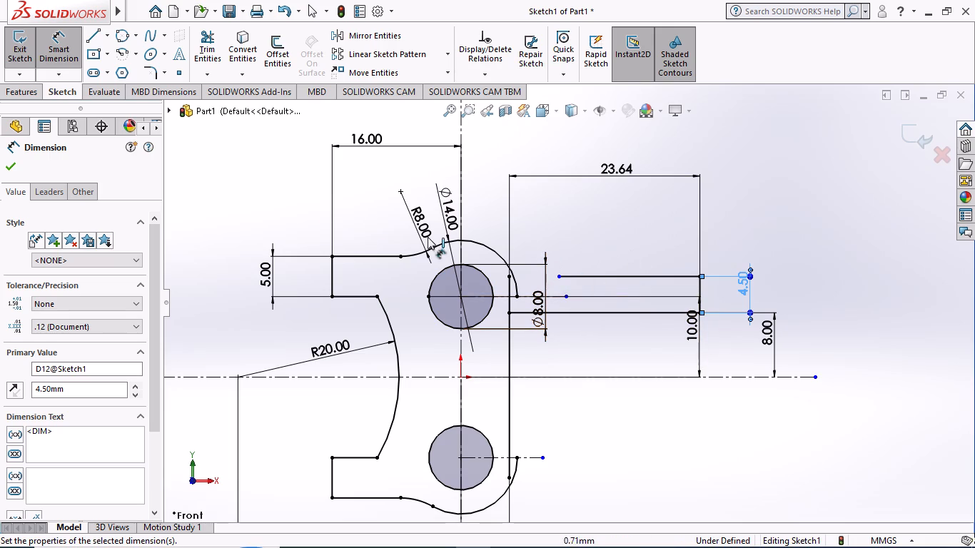
pyautogui.click(14, 163)
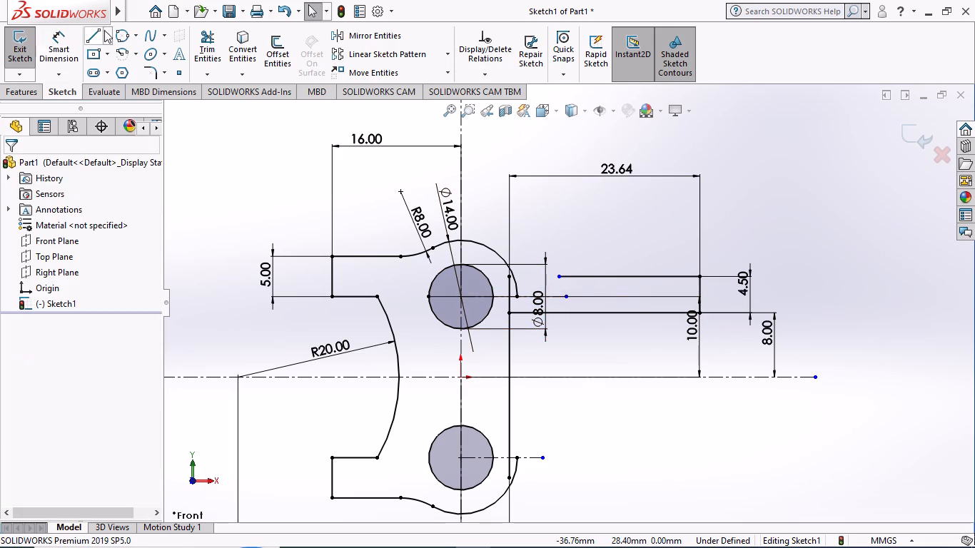
# Trim the vertical connecting line's two segments above the arm's lower horizontal line, inside the upper ring.
pyautogui.click(205, 46)
pyautogui.scroll(-4, 547, 280)
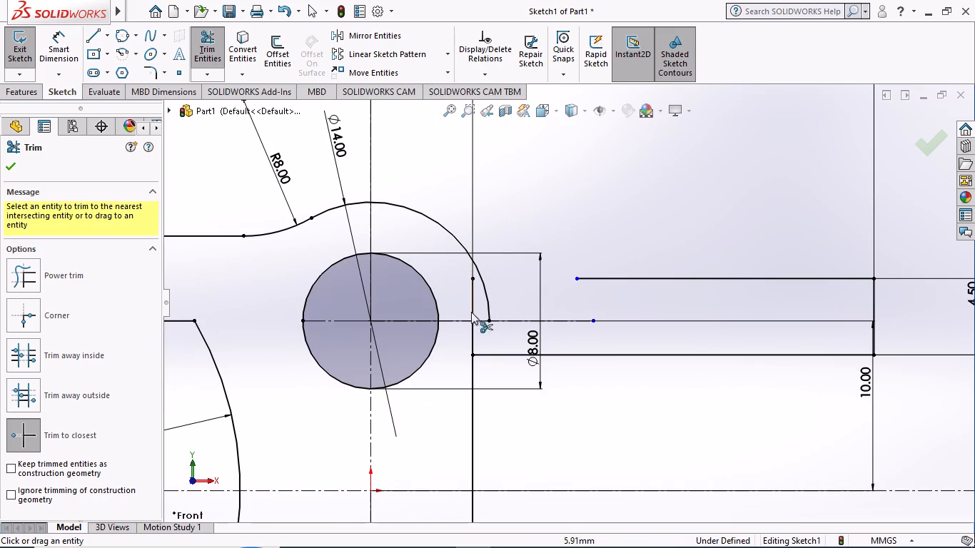
pyautogui.click(472, 331)
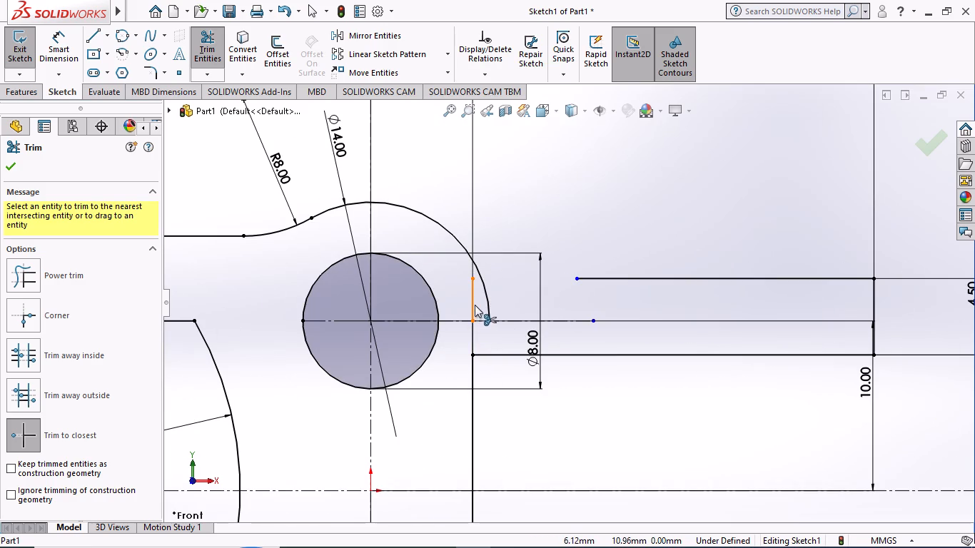
pyautogui.click(473, 297)
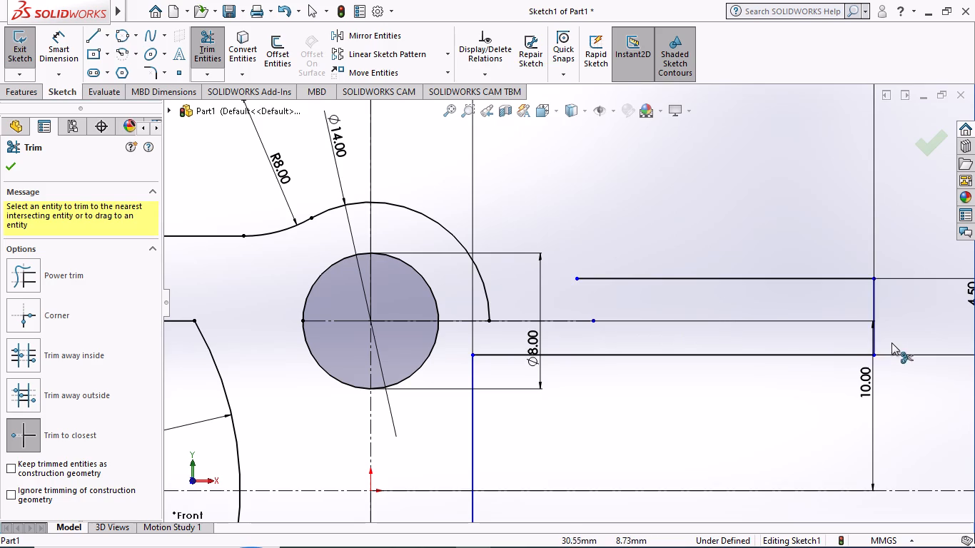
# Trim away the lower ring's horizontal centerline portions that extend outside the lower hole.
pyautogui.scroll(2, 560, 361)
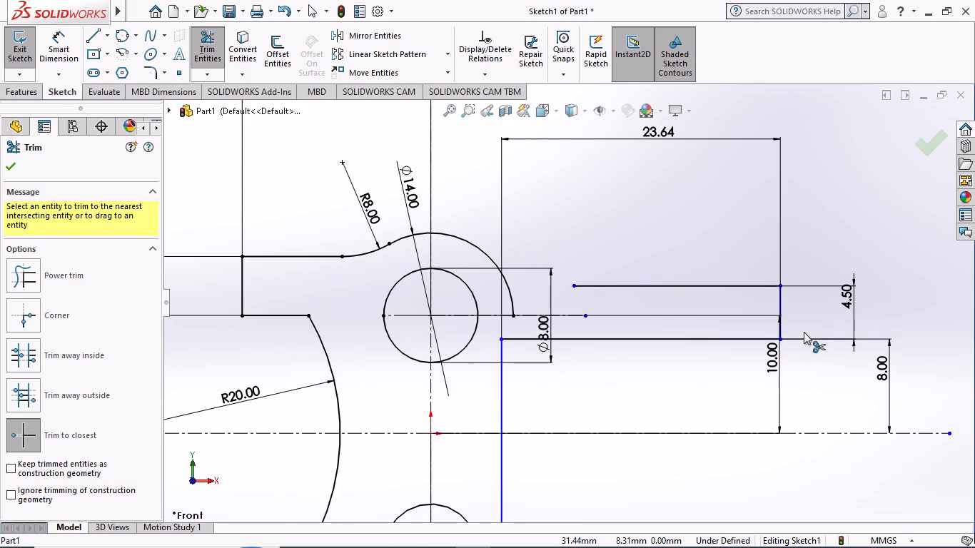
pyautogui.scroll(1, 784, 335)
pyautogui.scroll(2, 684, 359)
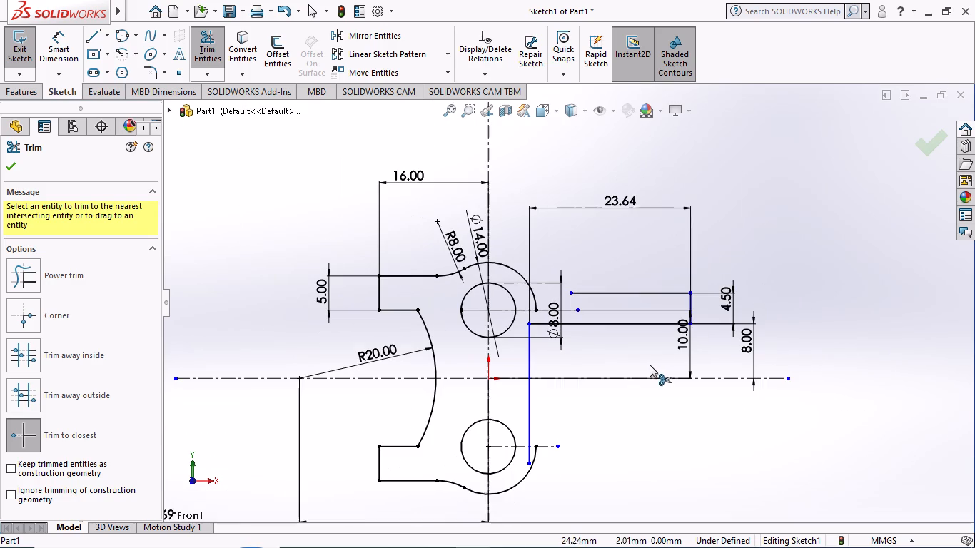
pyautogui.scroll(-4, 574, 365)
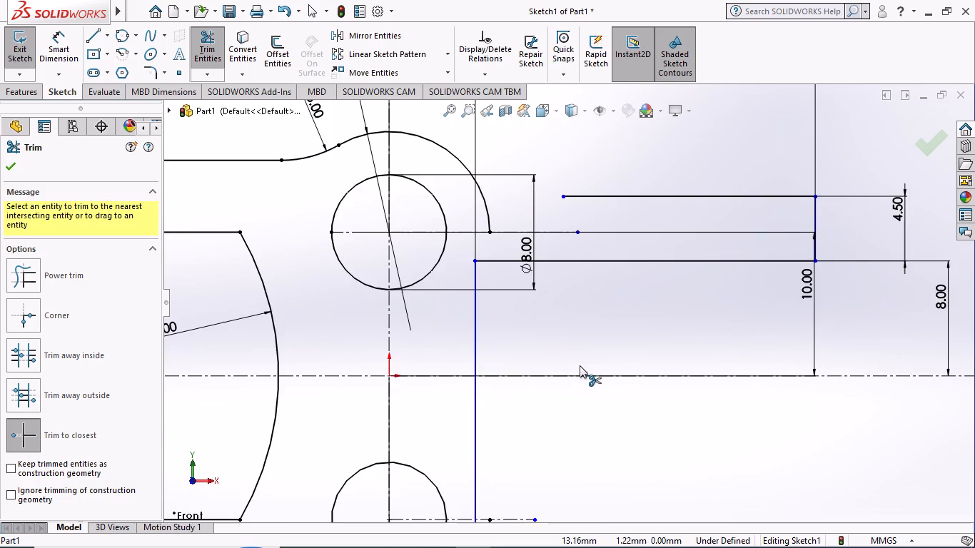
pyautogui.scroll(2, 524, 440)
pyautogui.scroll(-3, 520, 450)
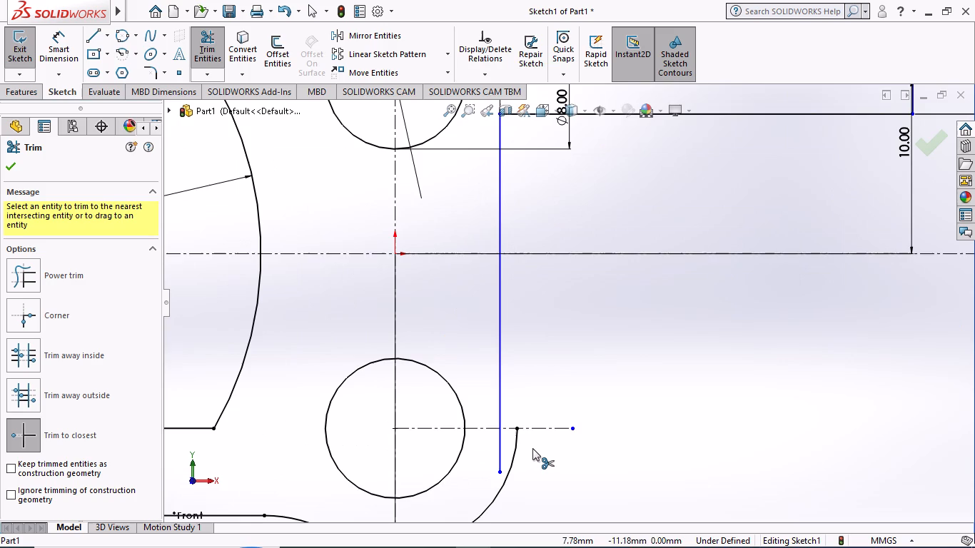
pyautogui.scroll(2, 547, 436)
pyautogui.scroll(2, 565, 318)
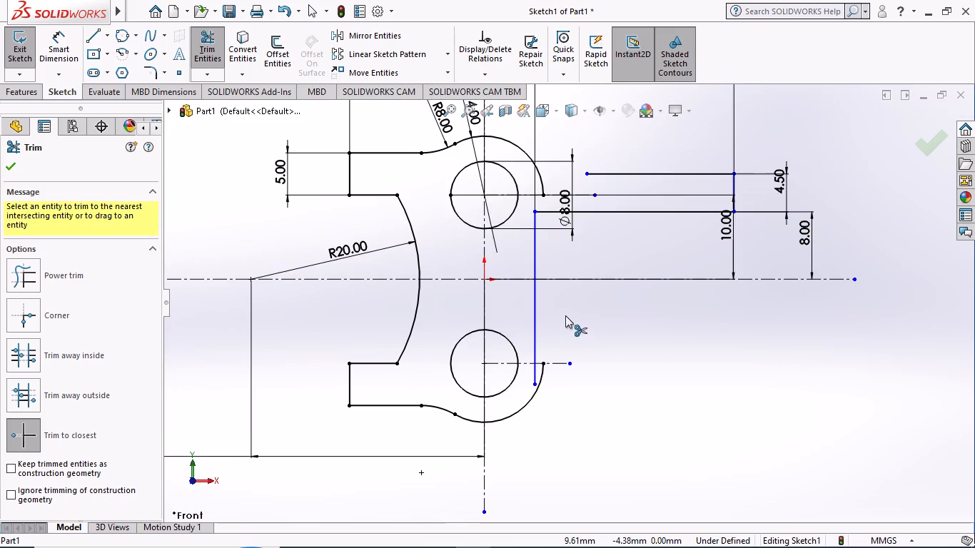
pyautogui.click(527, 360)
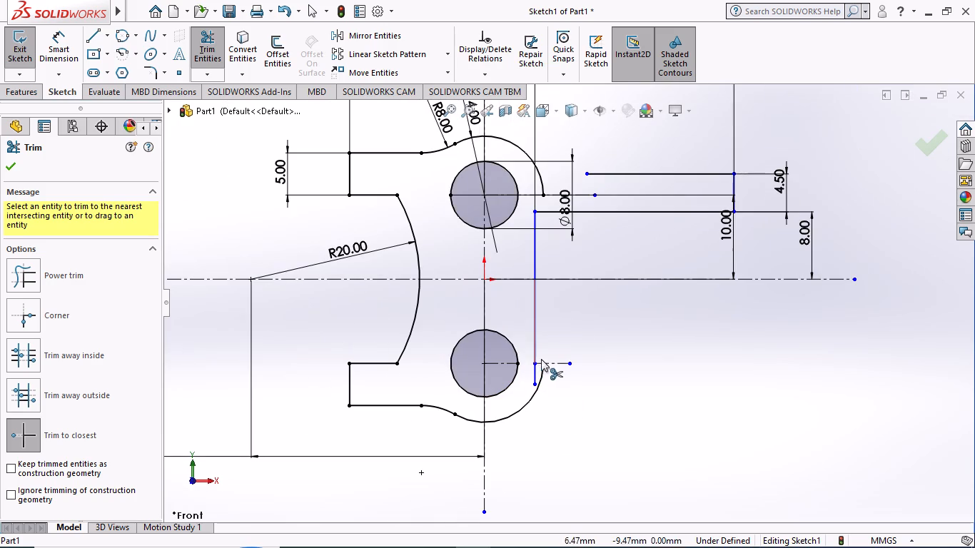
pyautogui.click(557, 361)
pyautogui.scroll(-5, 541, 363)
pyautogui.click(543, 340)
# Trim the upper ring's horizontal centerline from the hole's center out to the end of the ring arc.
pyautogui.scroll(4, 527, 302)
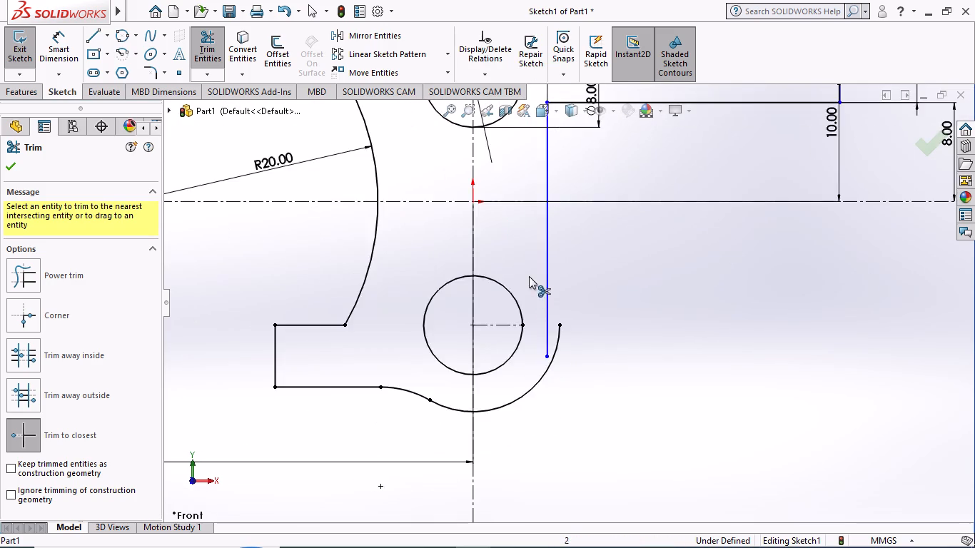
pyautogui.scroll(4, 529, 276)
pyautogui.scroll(-3, 559, 172)
pyautogui.scroll(-3, 624, 293)
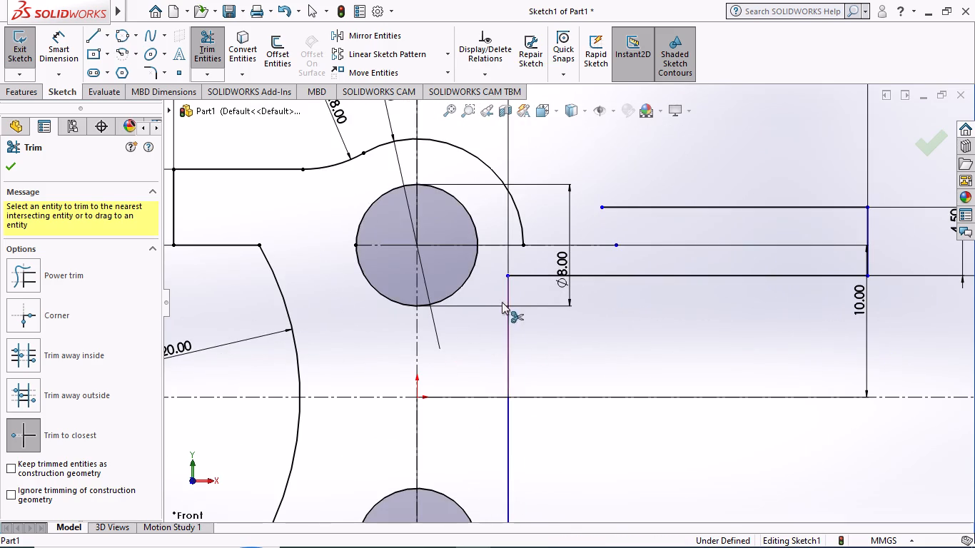
pyautogui.click(488, 243)
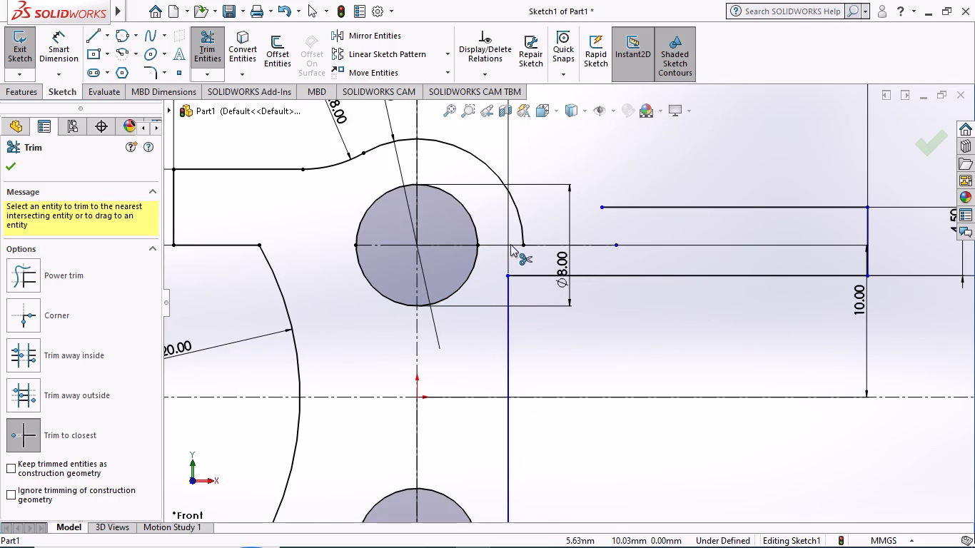
pyautogui.click(444, 243)
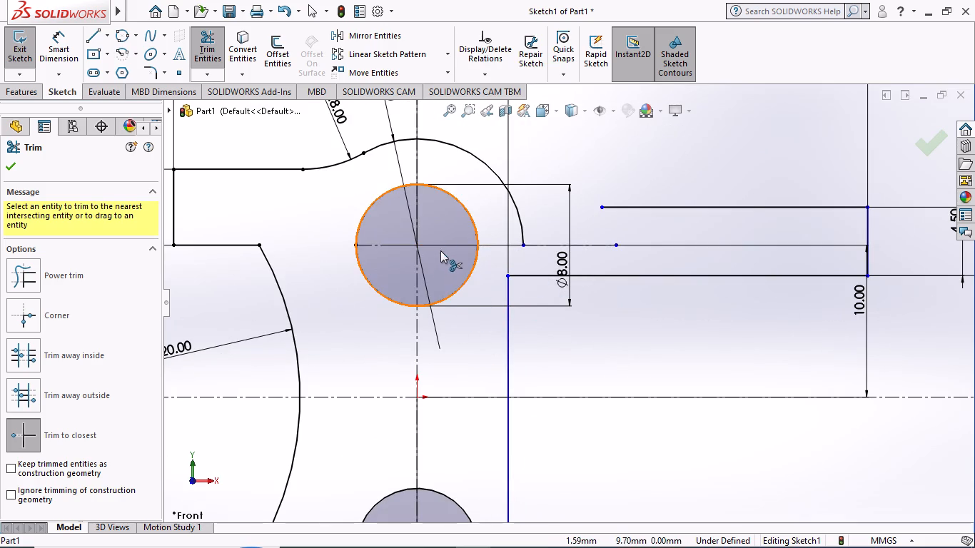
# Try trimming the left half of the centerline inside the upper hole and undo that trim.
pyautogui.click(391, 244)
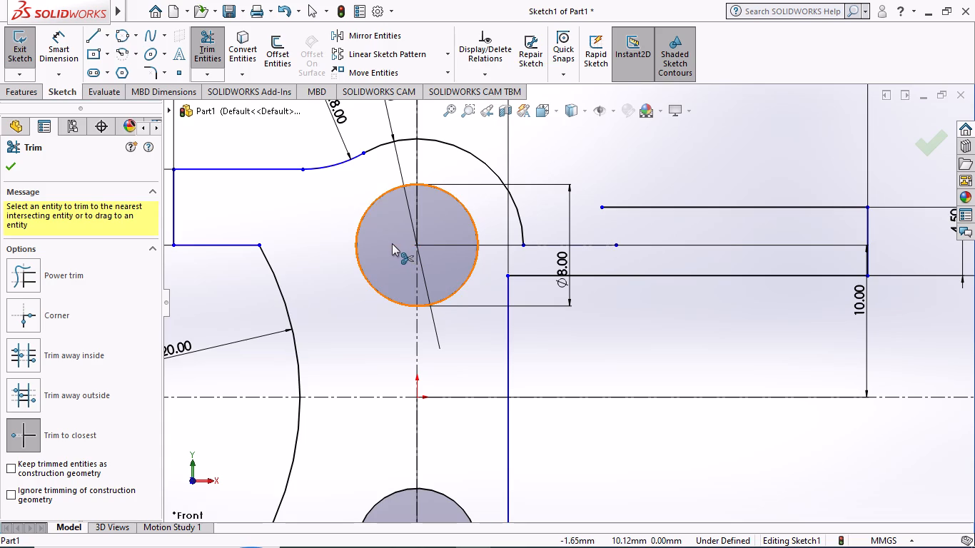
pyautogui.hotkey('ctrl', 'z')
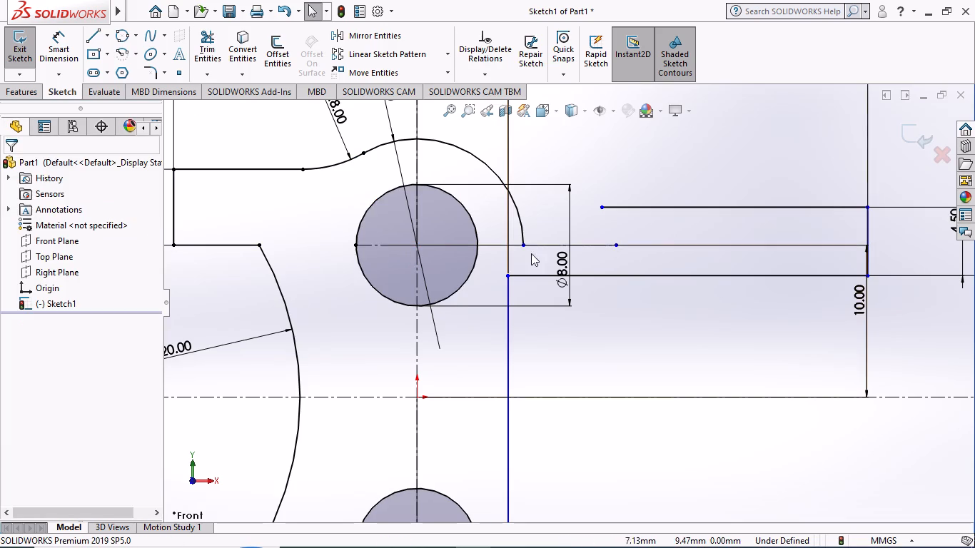
# Move the upper hole's Ø8 dimension to the left side of the hole.
pyautogui.scroll(2, 658, 273)
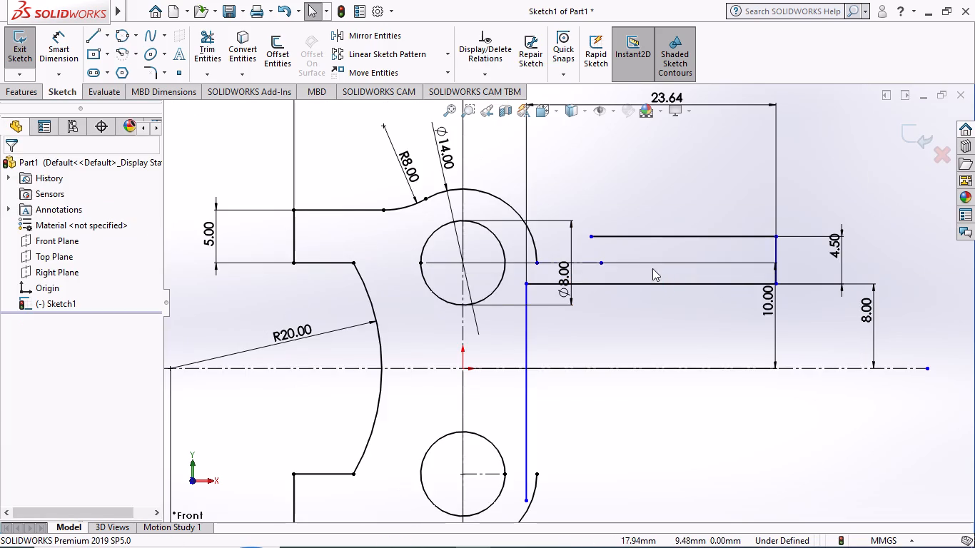
pyautogui.scroll(1, 652, 268)
pyautogui.scroll(-3, 547, 236)
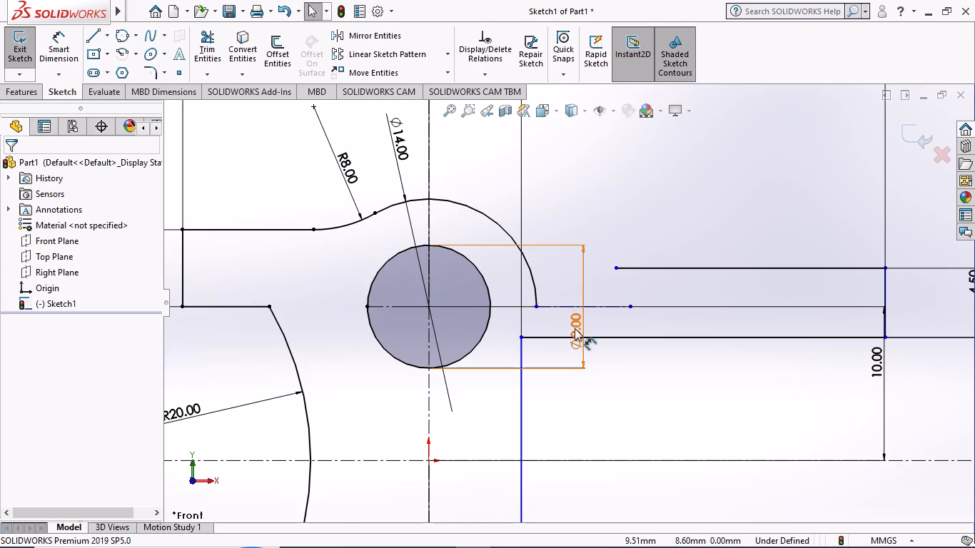
pyautogui.moveTo(576, 324); pyautogui.dragTo(340, 325)
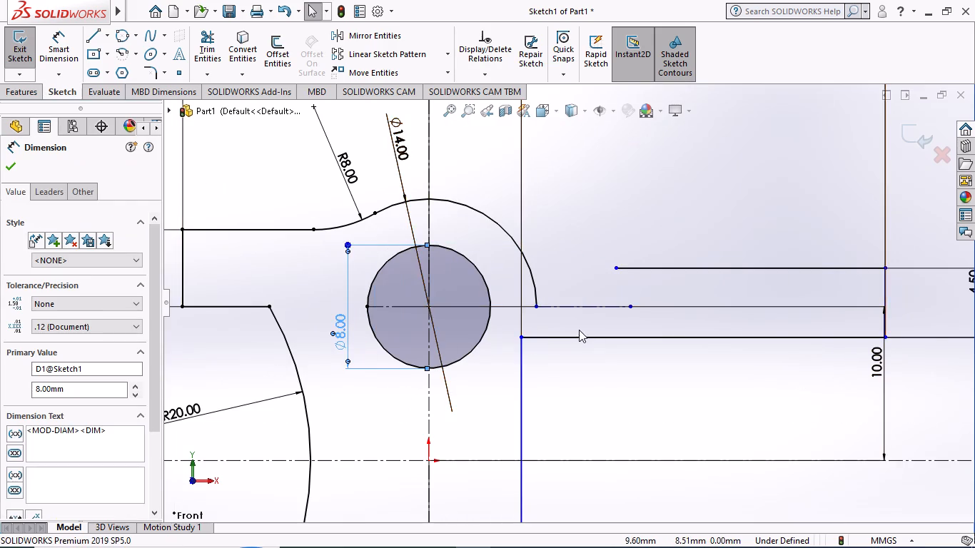
# Move the 10 mm hole-height dimension to the left of the upper hole, beside its diameter dimension.
pyautogui.scroll(3, 583, 326)
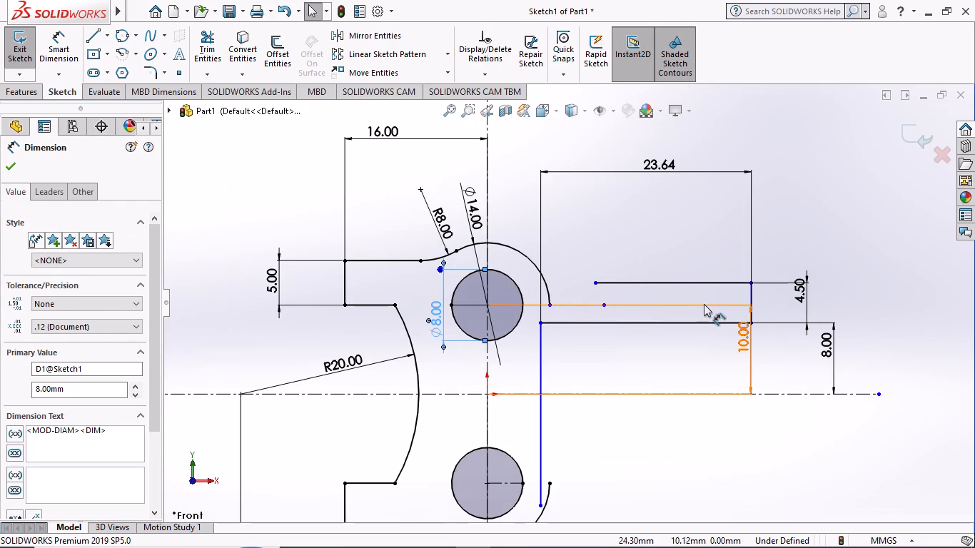
pyautogui.moveTo(744, 335); pyautogui.dragTo(263, 315)
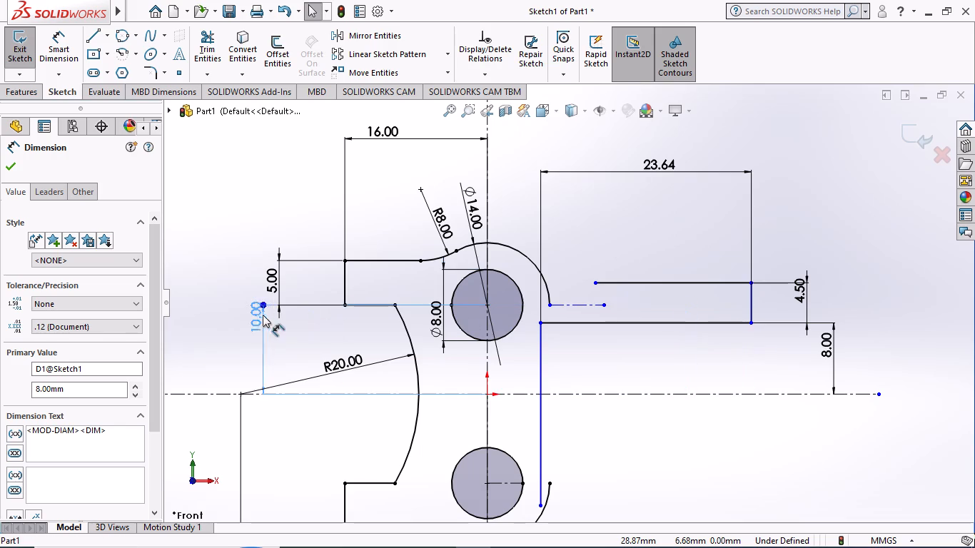
pyautogui.moveTo(263, 315); pyautogui.dragTo(420, 321)
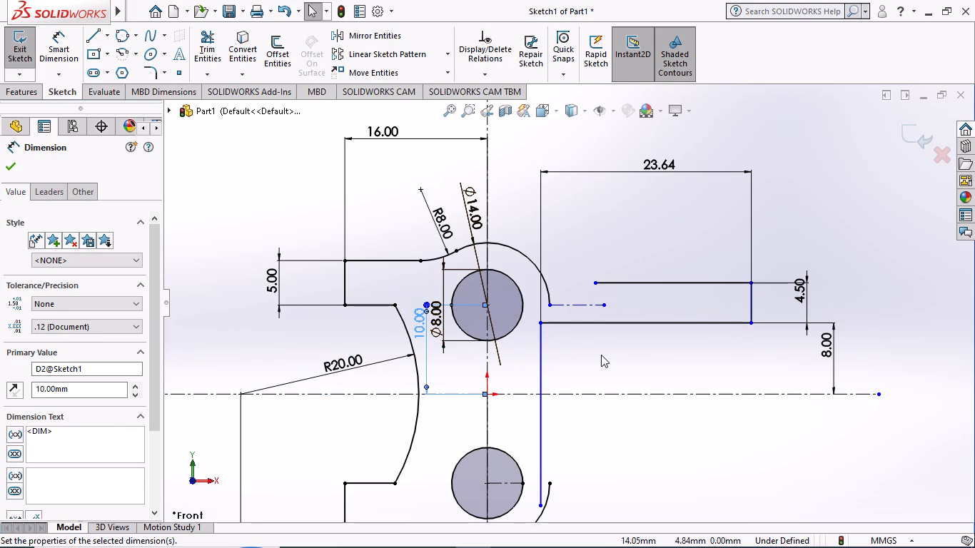
pyautogui.scroll(1, 580, 360)
pyautogui.scroll(-1, 581, 355)
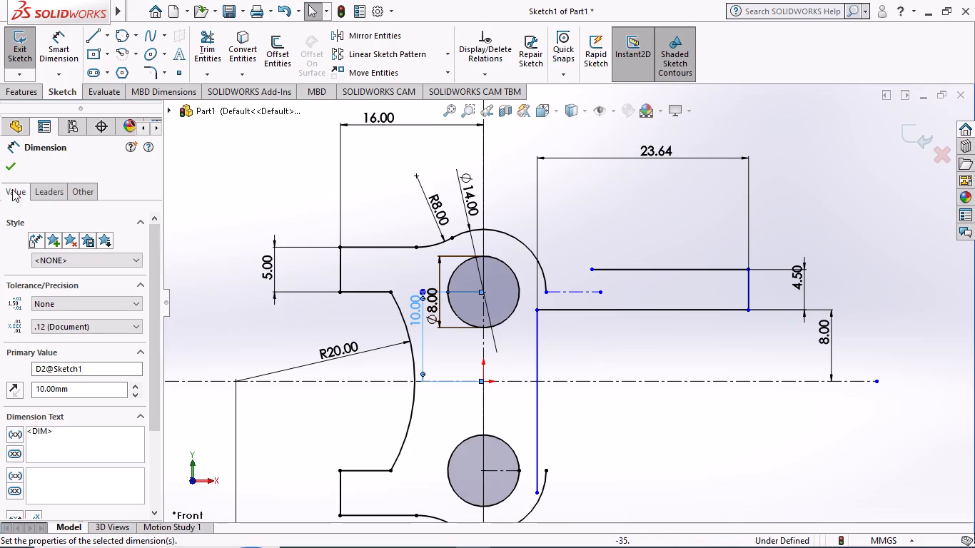
pyautogui.click(6, 168)
# Extend the arm's upper horizontal line to meet the upper ring arc.
pyautogui.click(203, 73)
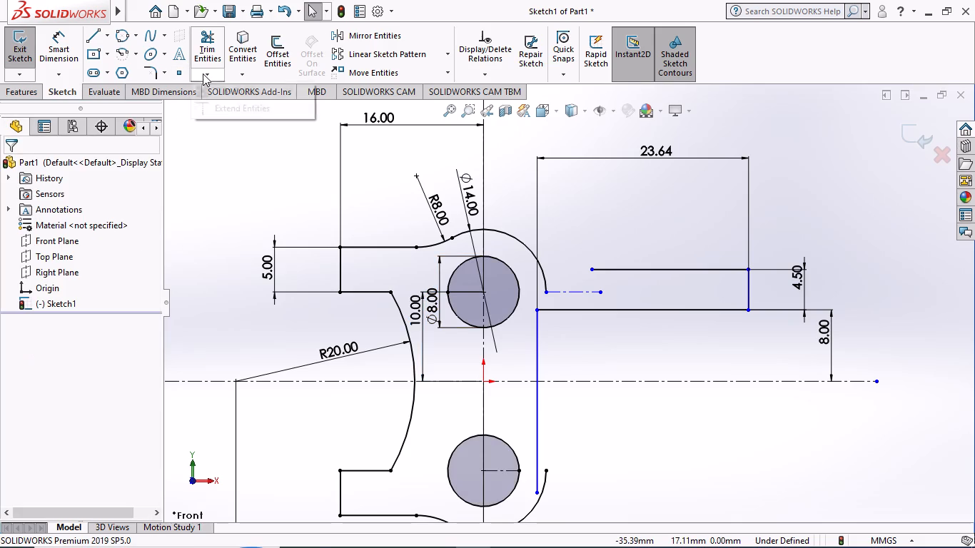
pyautogui.click(221, 107)
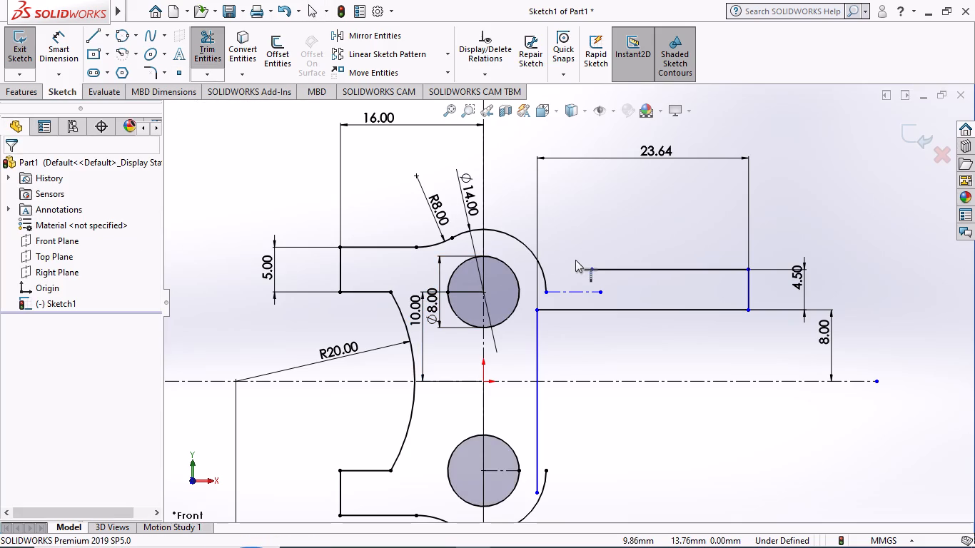
pyautogui.click(592, 268)
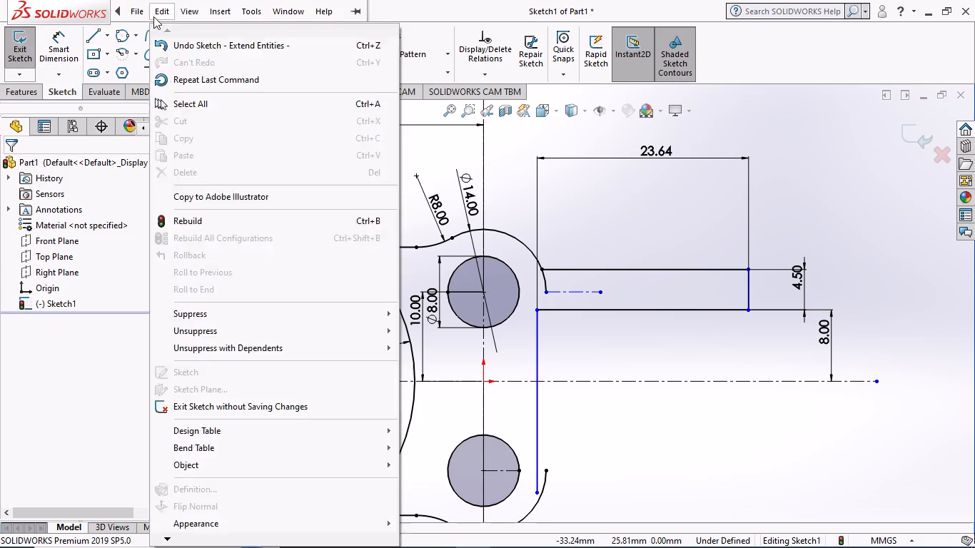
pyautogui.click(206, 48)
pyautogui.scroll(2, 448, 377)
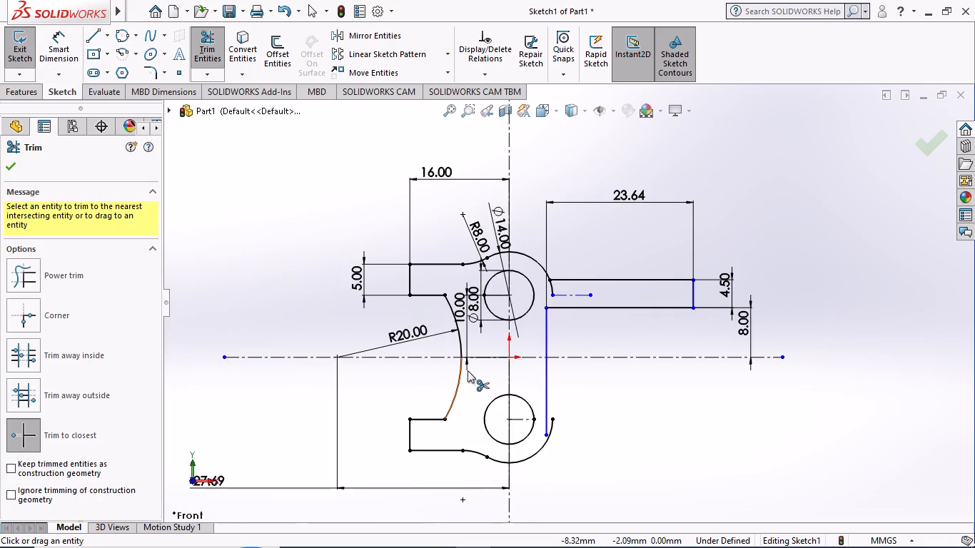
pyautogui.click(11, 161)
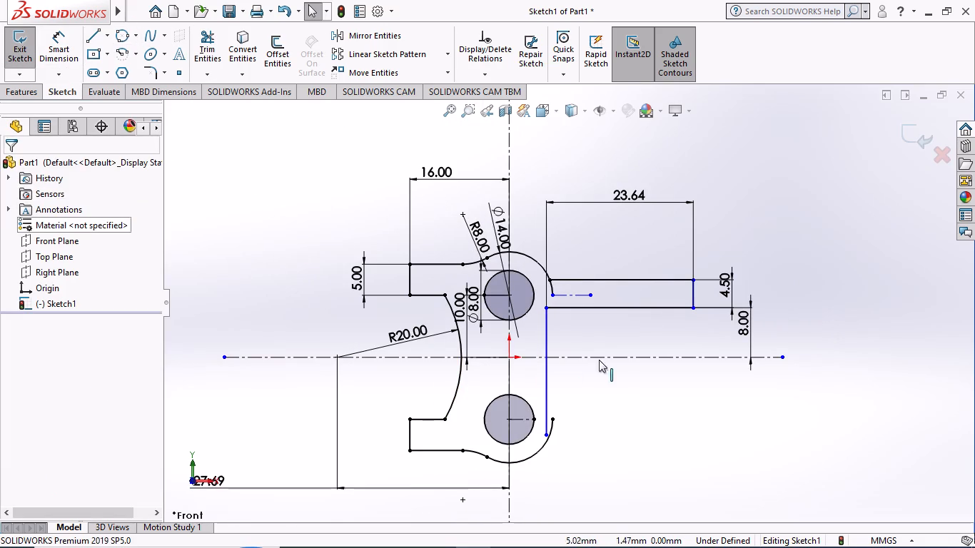
# Delete the leftover construction line segment between the upper ring and the inside of the arm.
pyautogui.scroll(1, 556, 272)
pyautogui.scroll(-2, 610, 308)
pyautogui.scroll(-3, 572, 260)
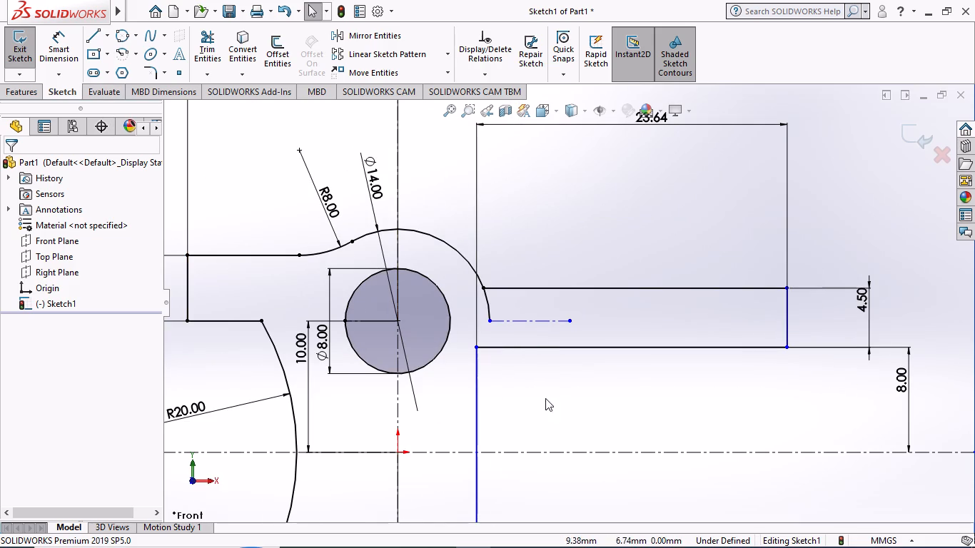
pyautogui.click(517, 318)
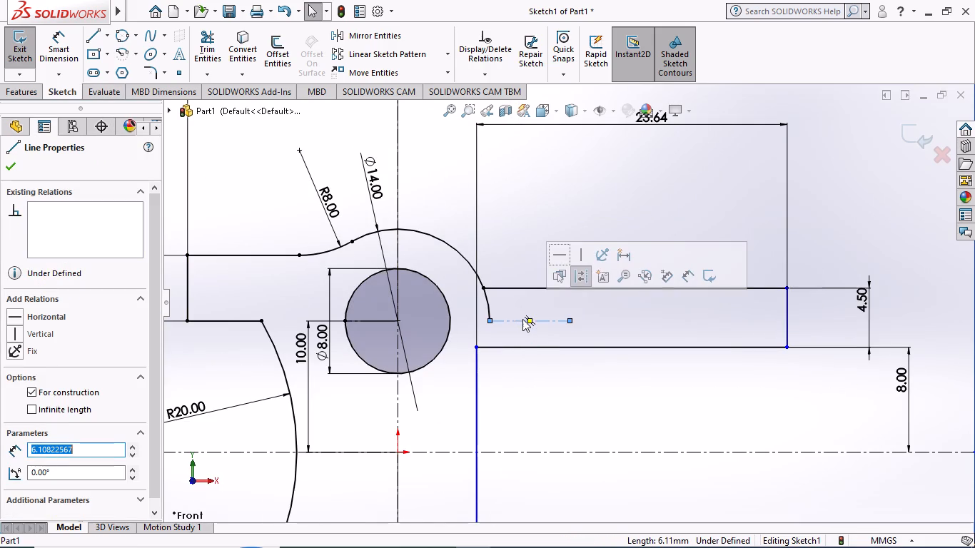
pyautogui.press('Delete')
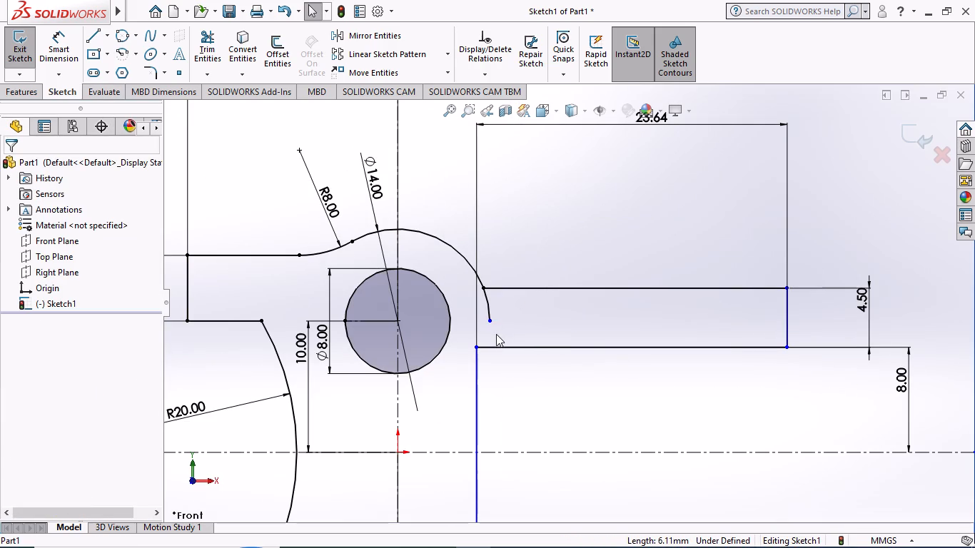
# Trim the end of the upper ring arc that hangs below the arm's upper line.
pyautogui.click(205, 52)
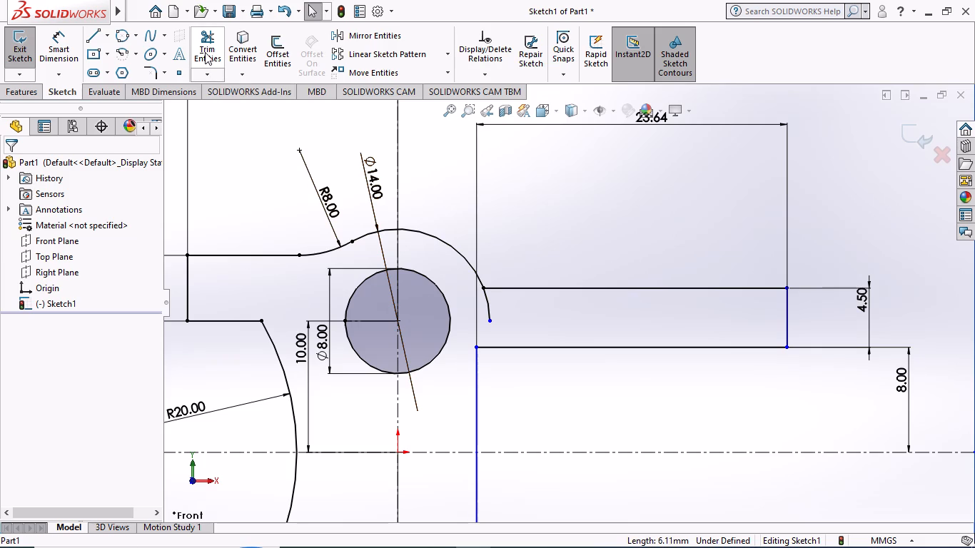
pyautogui.click(485, 299)
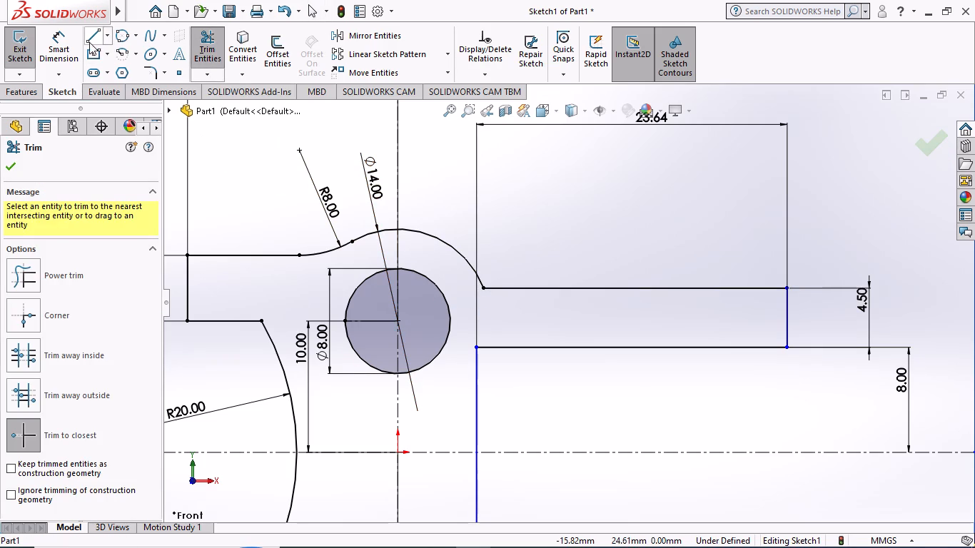
# Sketch a center circle of about 1.58 mm radius just above the junction of the upper ring arc and arm.
pyautogui.click(135, 37)
pyautogui.click(136, 53)
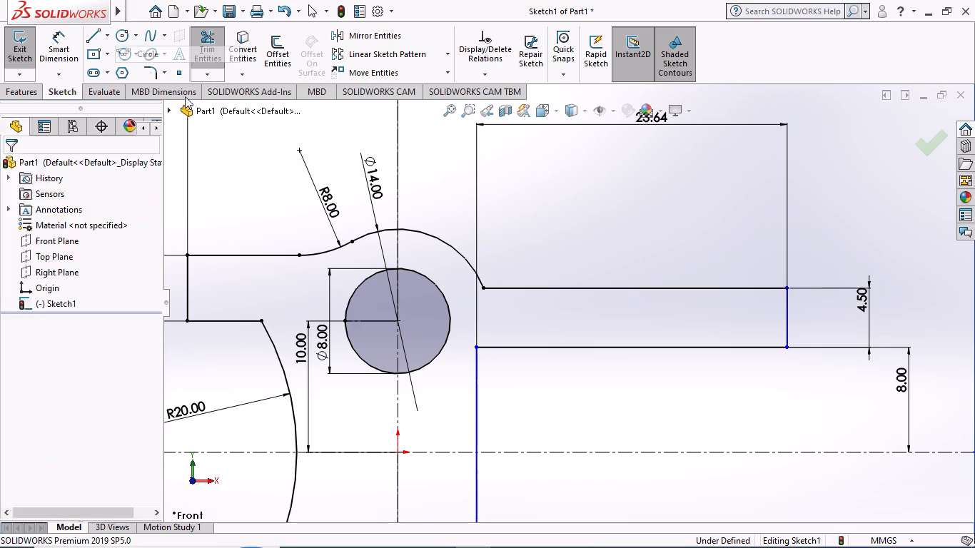
pyautogui.click(492, 248)
pyautogui.click(502, 265)
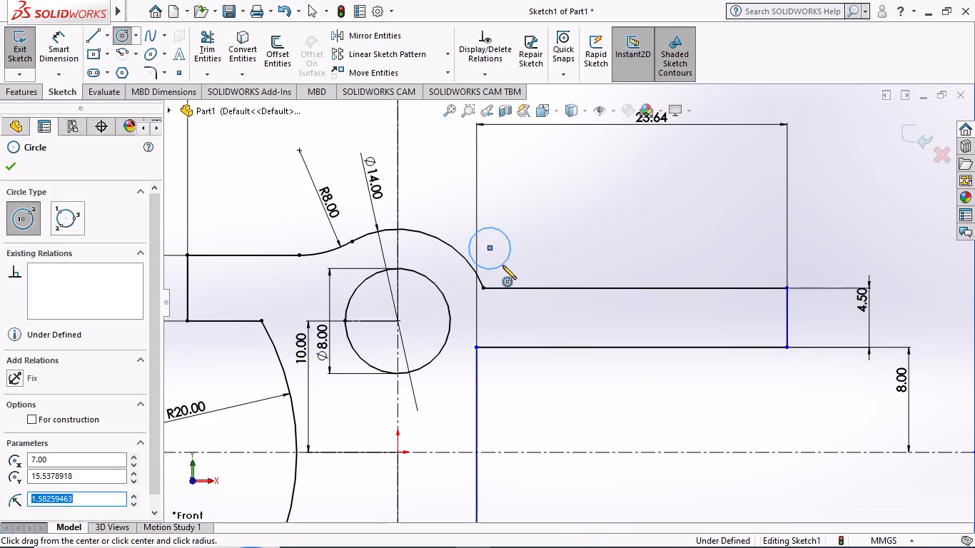
pyautogui.press('Escape')
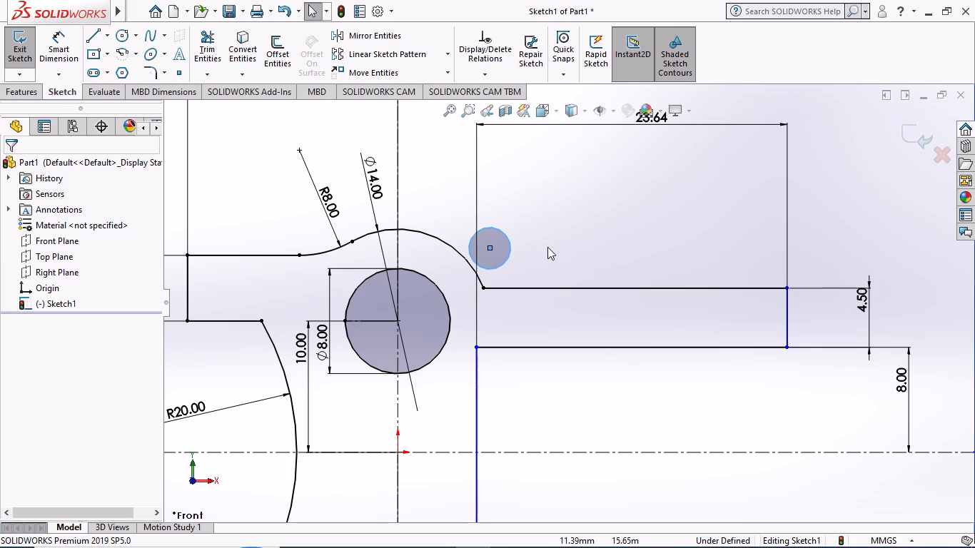
# Make the small circle tangent to both the upper ring arc and the arm's upper horizontal line.
pyautogui.click(567, 247)
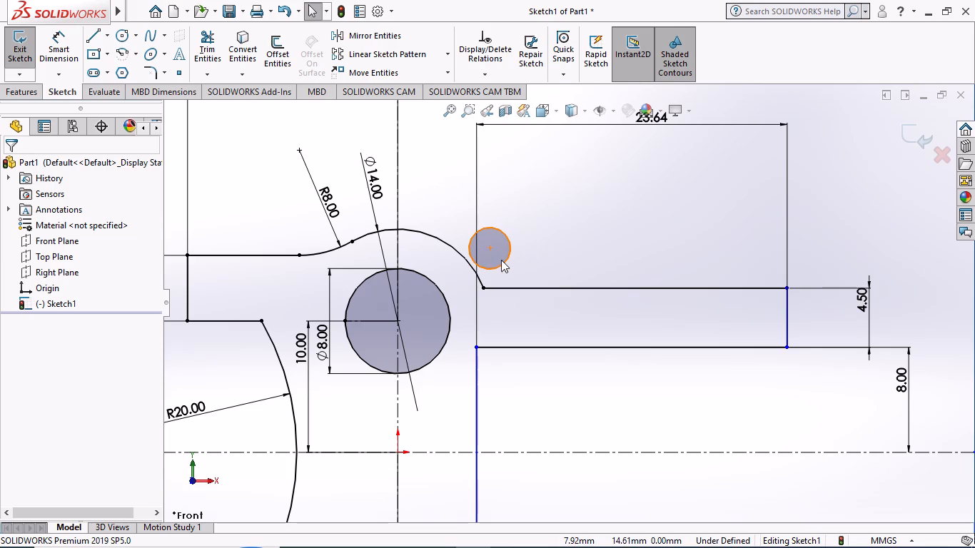
pyautogui.keyDown('ctrl'); pyautogui.click(502, 263); pyautogui.keyUp('ctrl')
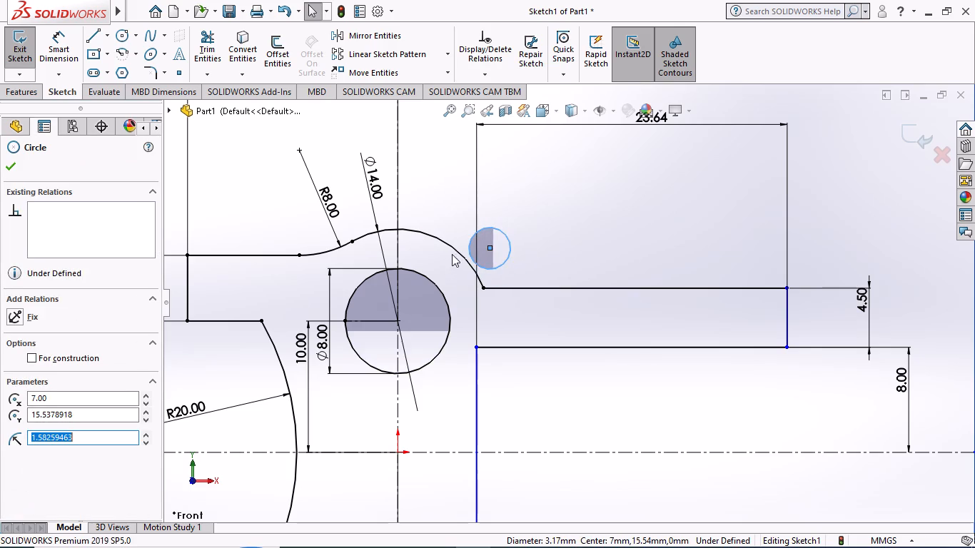
pyautogui.keyDown('ctrl'); pyautogui.click(458, 250); pyautogui.keyUp('ctrl')
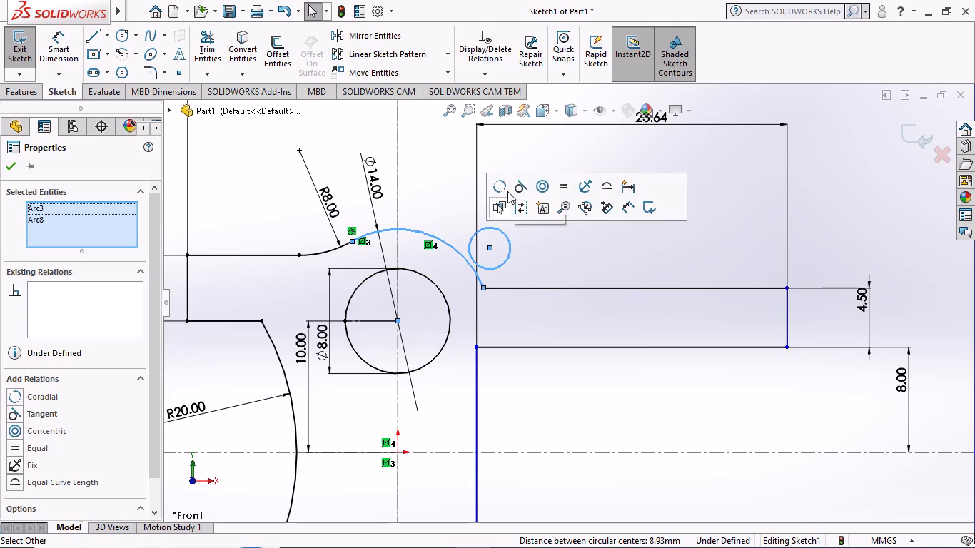
pyautogui.click(521, 181)
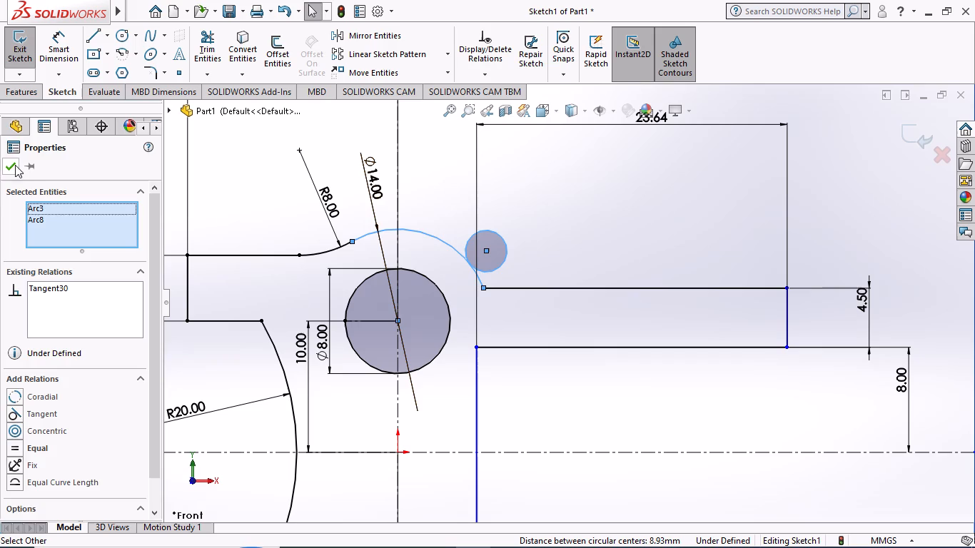
pyautogui.click(12, 160)
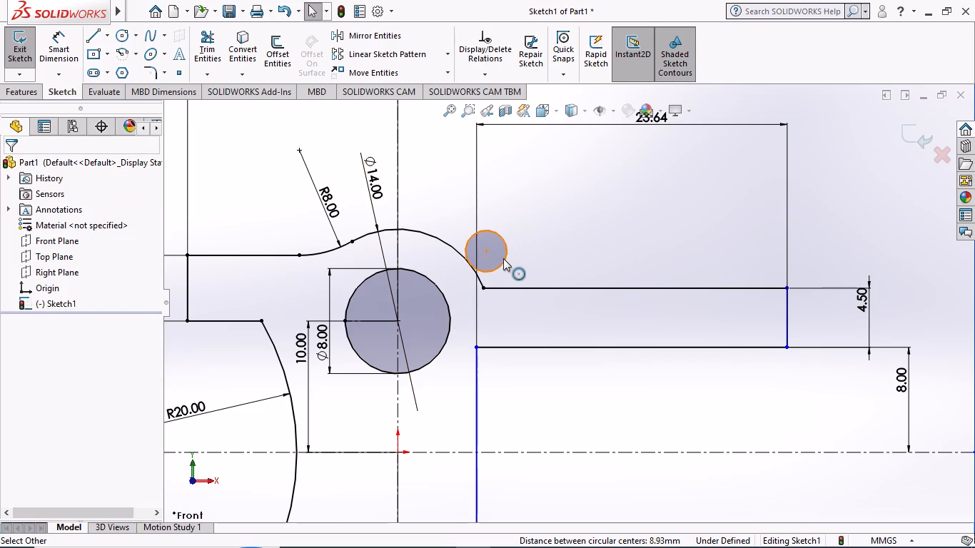
pyautogui.keyDown('ctrl'); pyautogui.click(503, 258); pyautogui.keyUp('ctrl')
pyautogui.keyDown('ctrl'); pyautogui.click(500, 286); pyautogui.keyUp('ctrl')
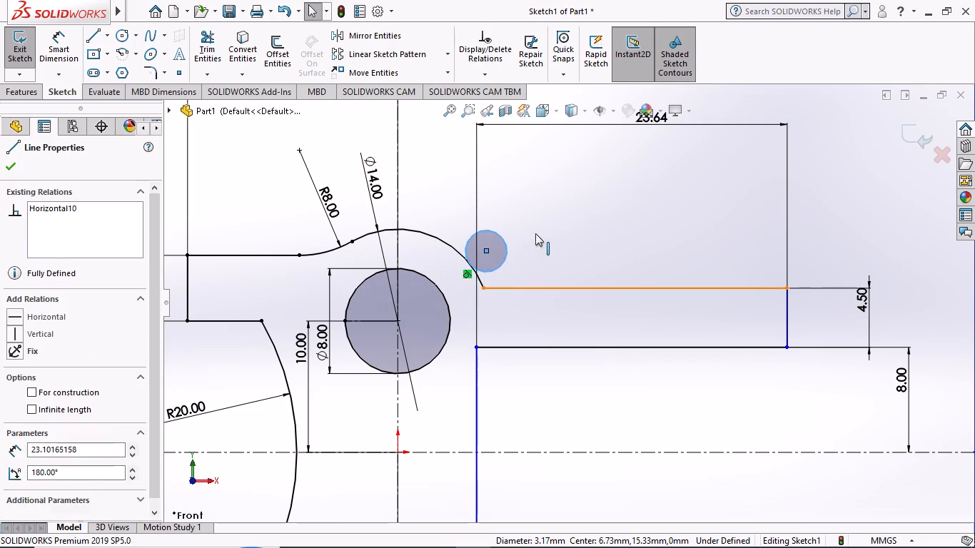
pyautogui.click(535, 223)
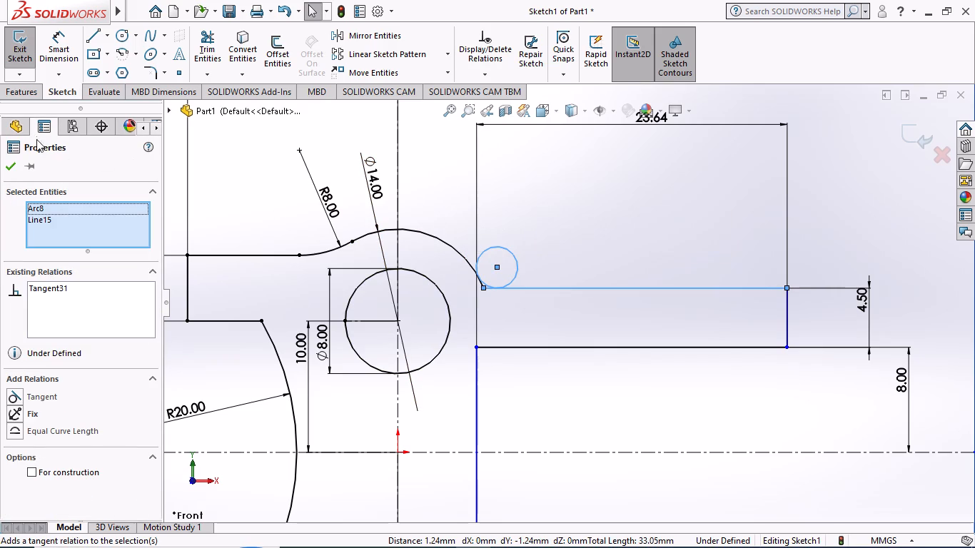
pyautogui.click(6, 164)
# Trim the circle to its lower blend arc, and remove the leftover ring arc and arm line ends at the corner.
pyautogui.click(205, 44)
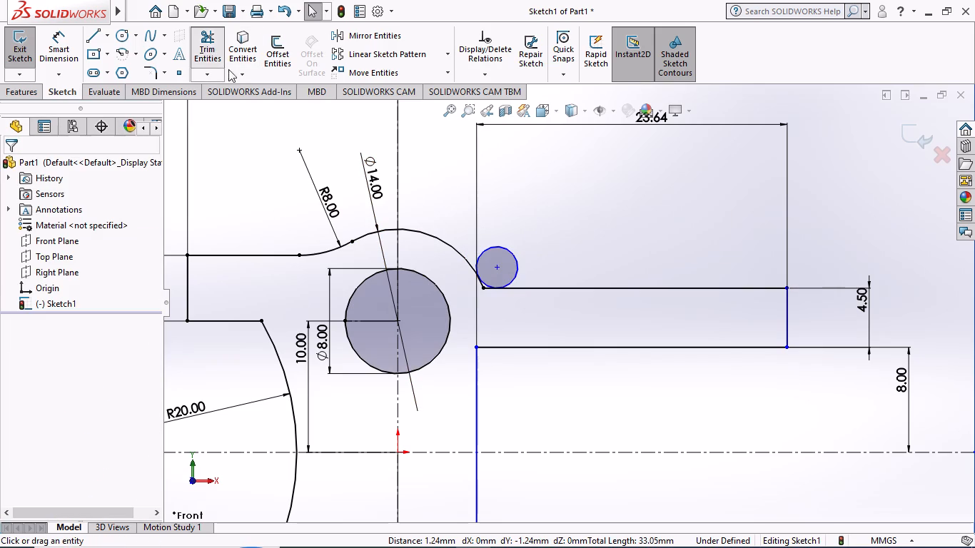
pyautogui.scroll(-2, 502, 221)
pyautogui.click(505, 265)
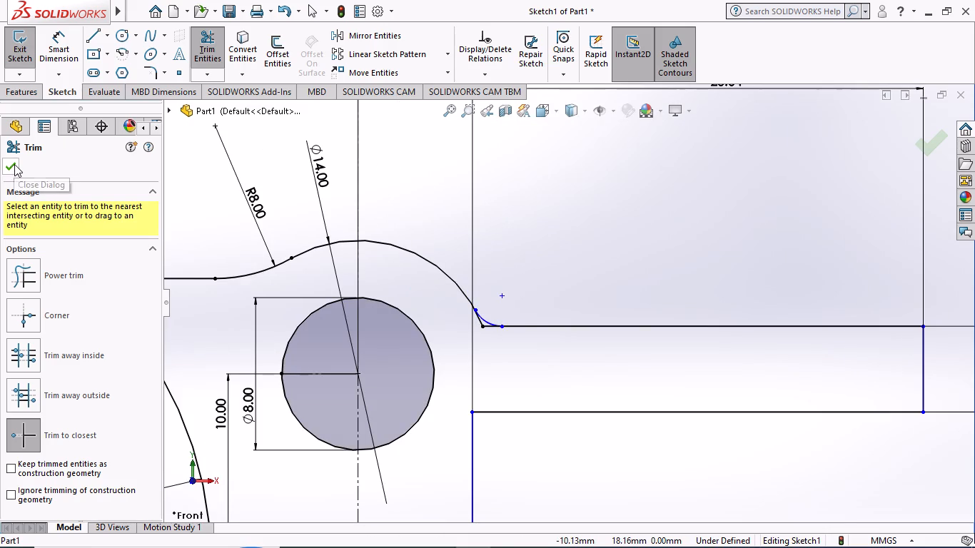
pyautogui.scroll(-9, 522, 321)
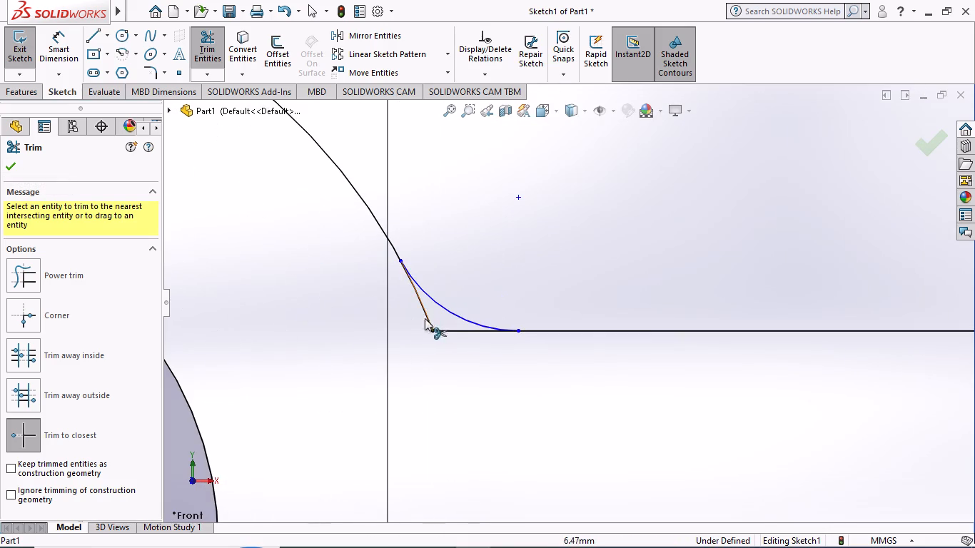
pyautogui.click(423, 305)
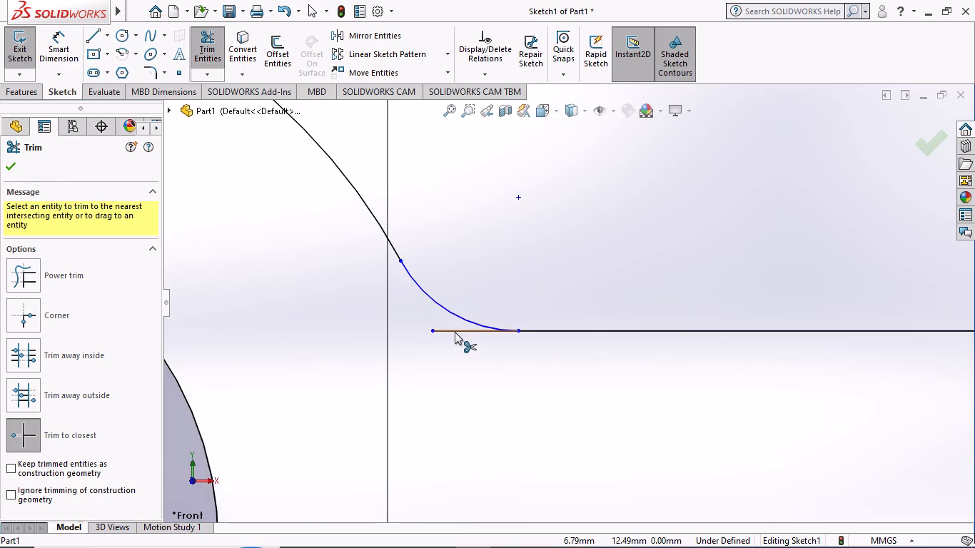
pyautogui.click(455, 332)
pyautogui.scroll(3, 428, 332)
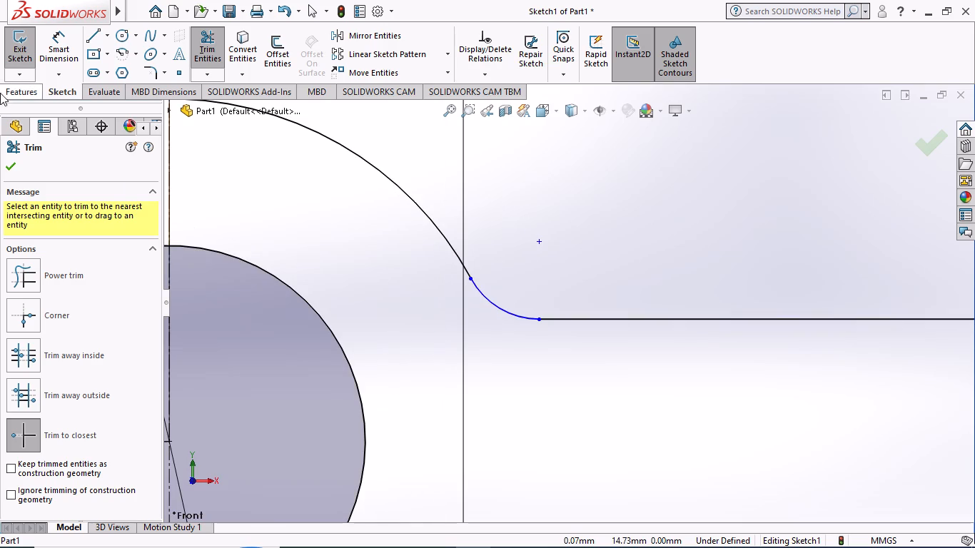
# Dimension the blend arc between the upper ring and the long arm with a radius of 15 mm.
pyautogui.click(54, 46)
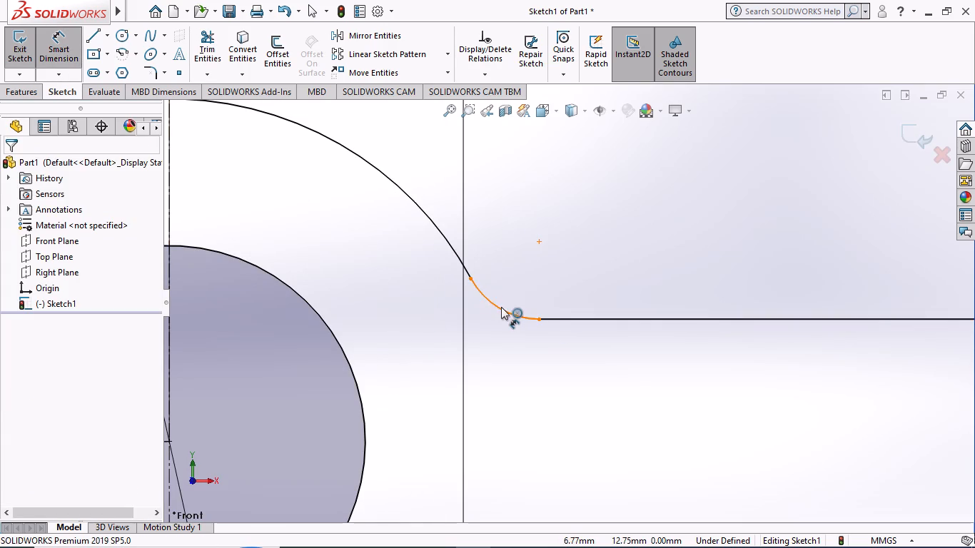
pyautogui.click(501, 306)
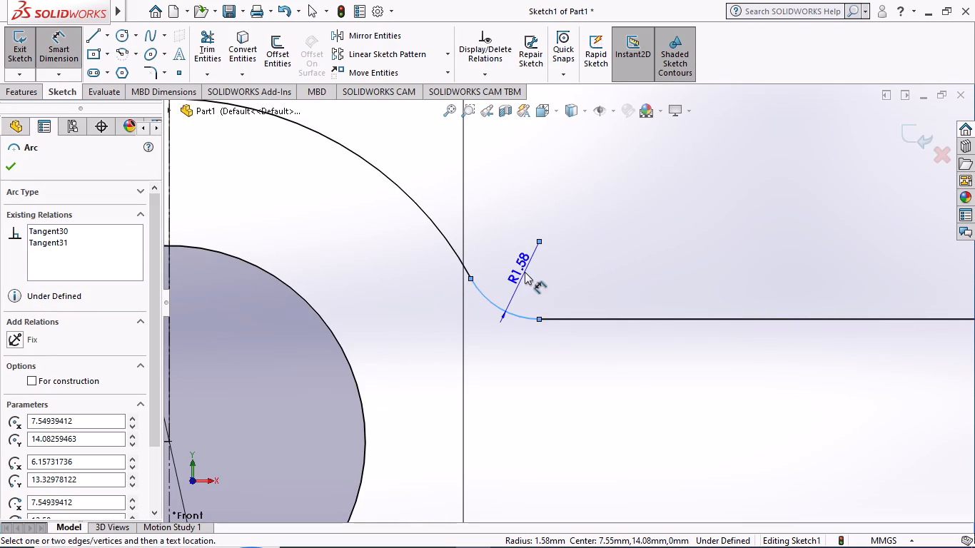
pyautogui.click(525, 272)
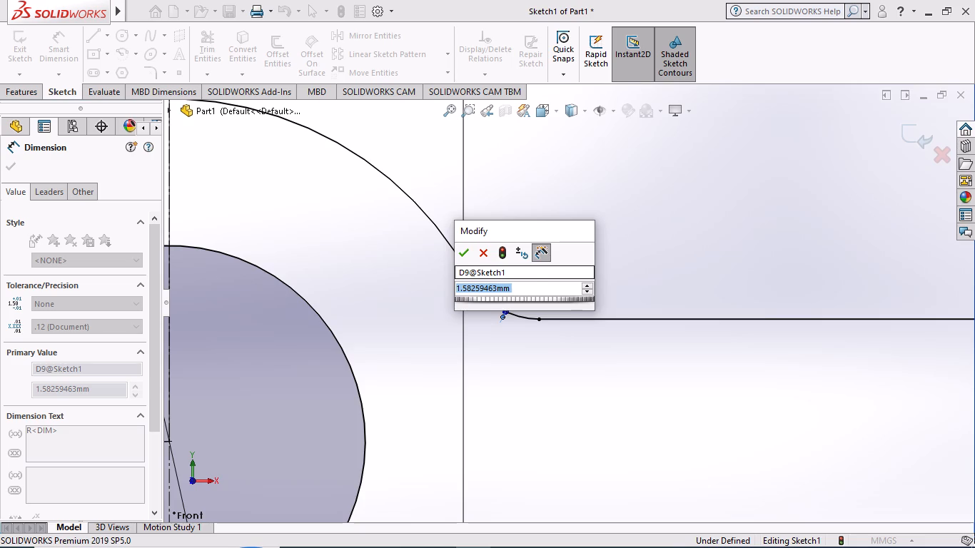
pyautogui.write('15')
pyautogui.press('Return')
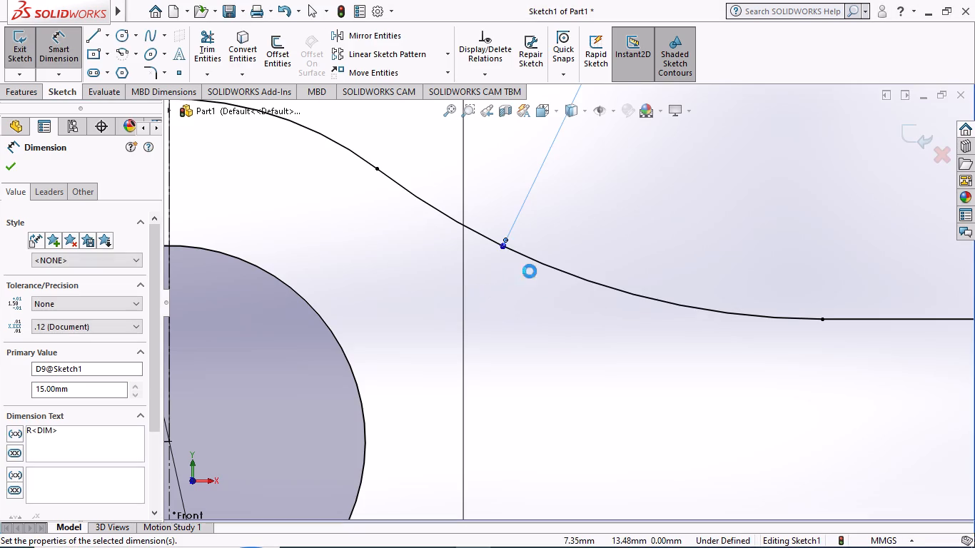
# Dimension the horizontal distance from the upper hole's center to the long arm's end line, accepting the current value.
pyautogui.scroll(3, 148, 288)
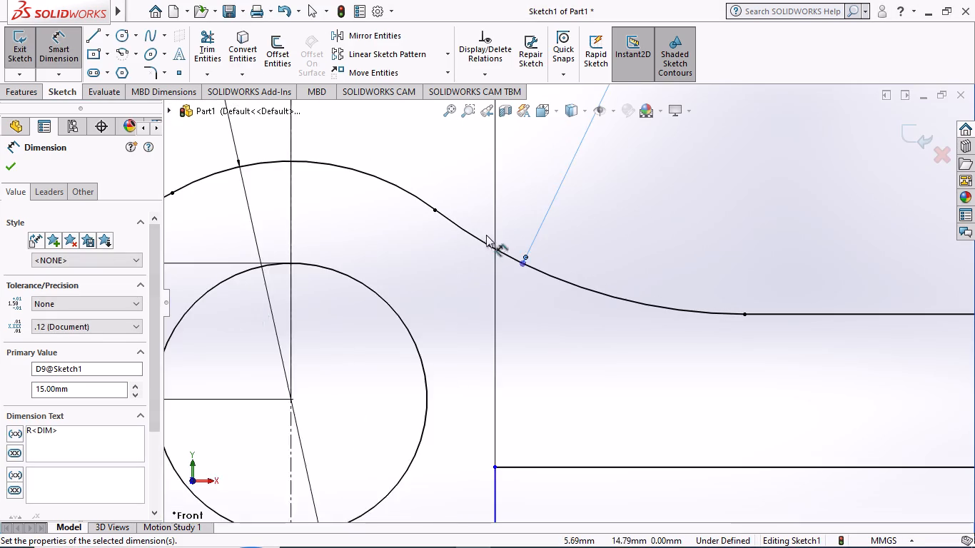
pyautogui.scroll(8, 487, 233)
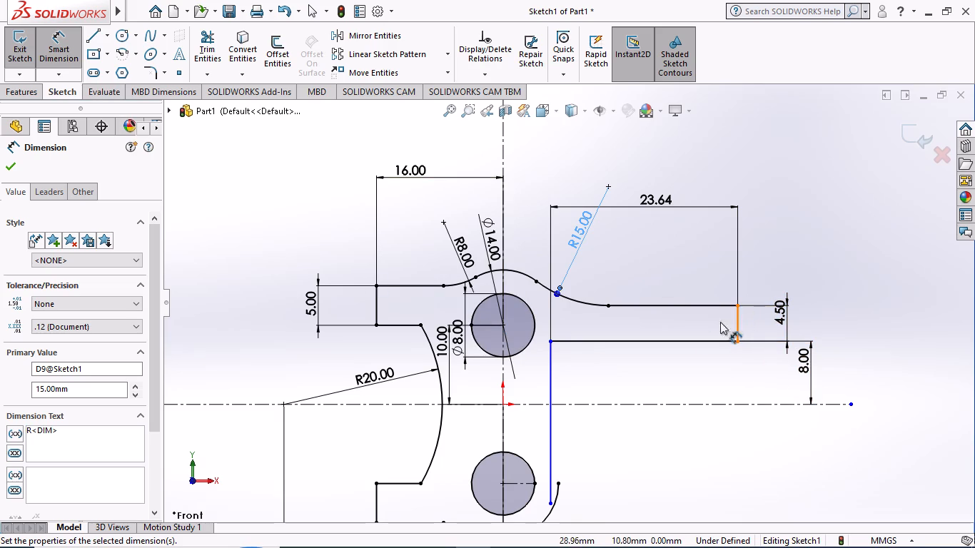
pyautogui.click(503, 322)
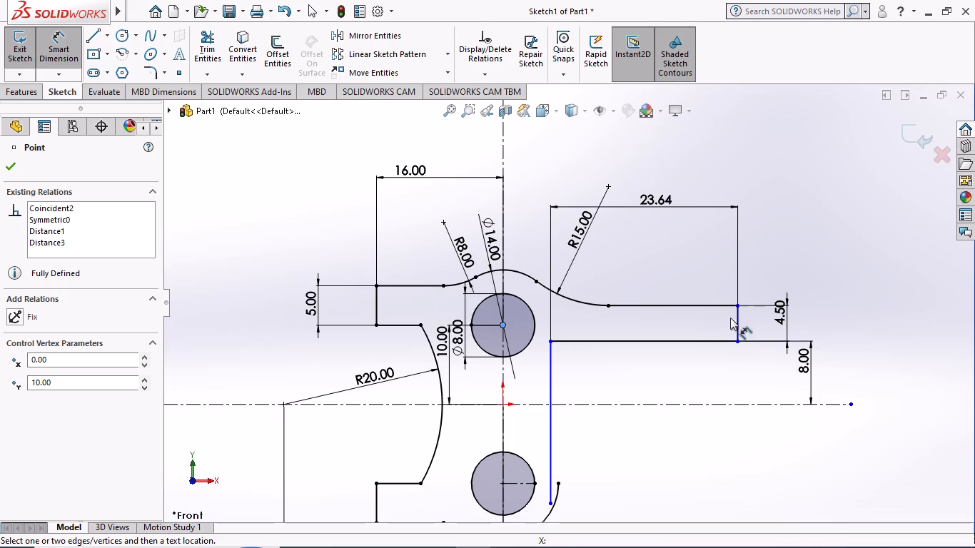
pyautogui.click(739, 317)
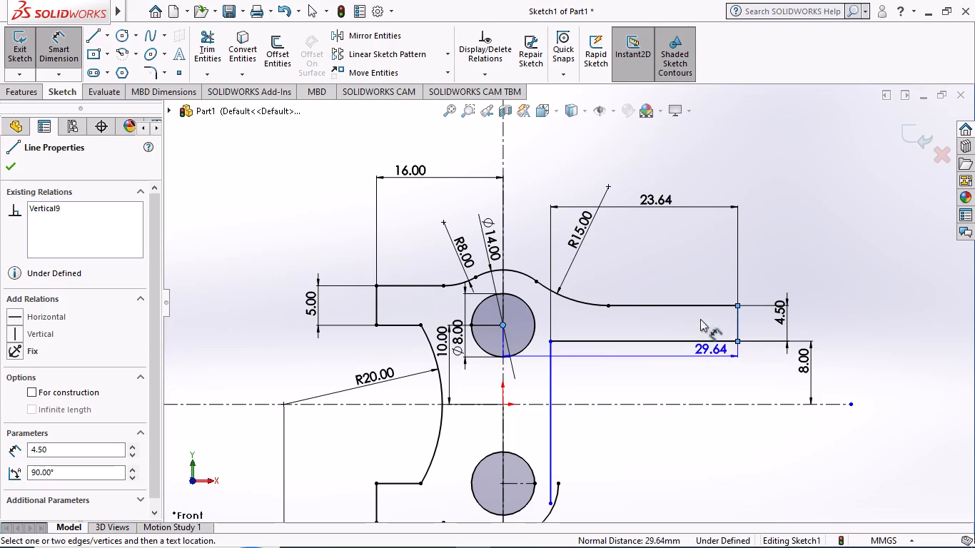
pyautogui.click(669, 155)
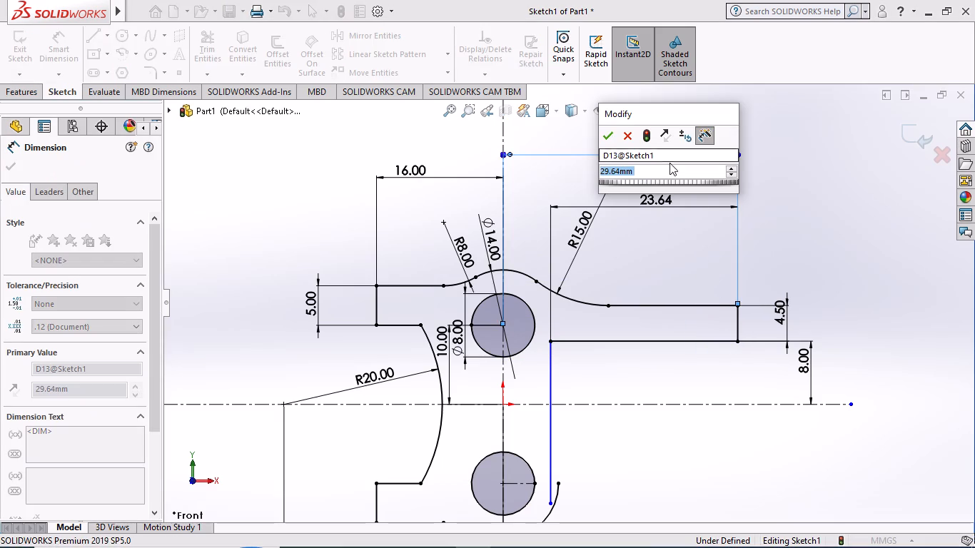
pyautogui.click(609, 135)
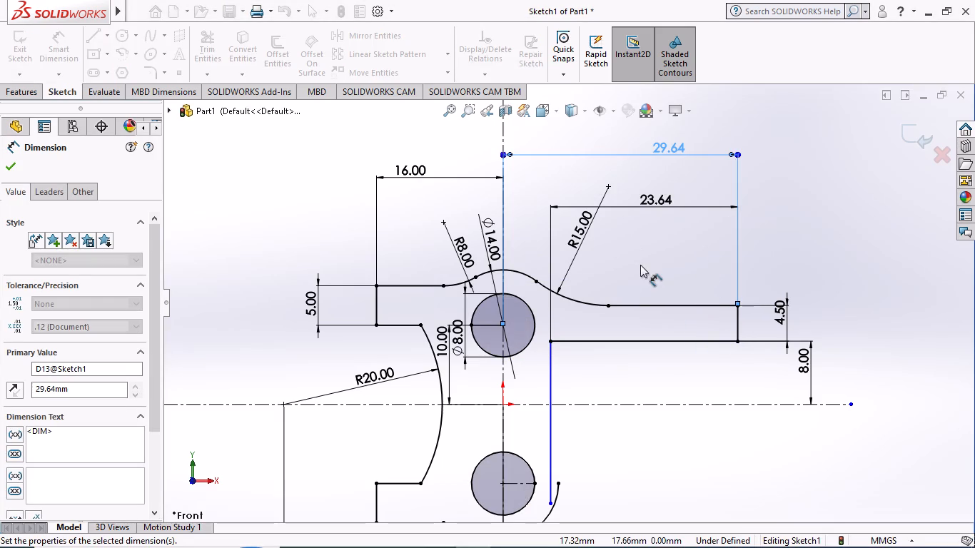
pyautogui.scroll(1, 632, 335)
pyautogui.scroll(-2, 629, 352)
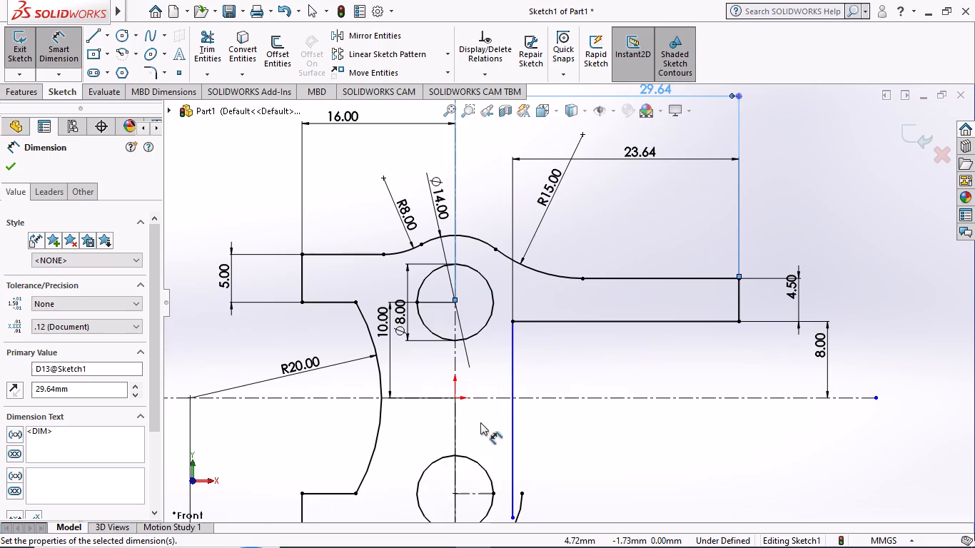
pyautogui.scroll(1, 645, 426)
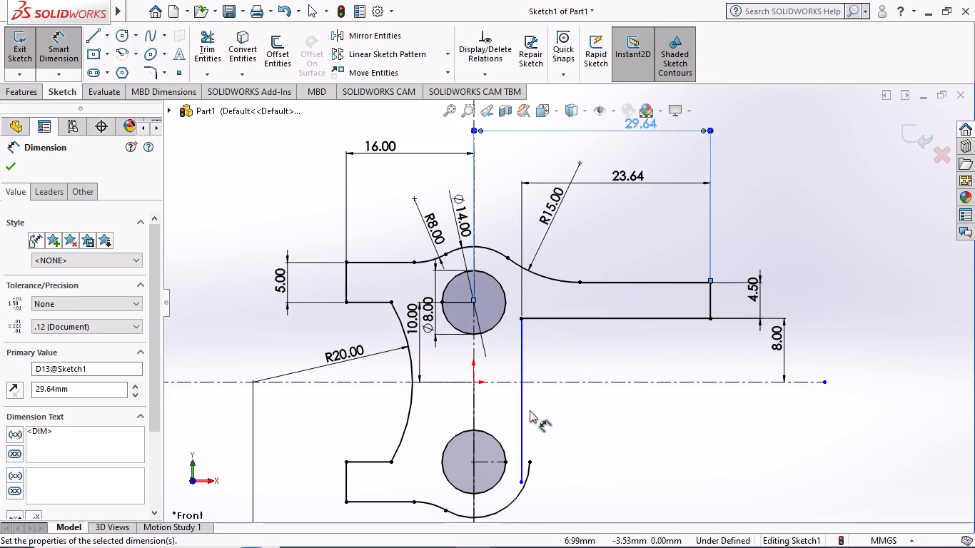
pyautogui.click(9, 162)
# Mirror the long arm's upper, lower and end lines and the R15 blend arc about the horizontal centerline.
pyautogui.click(396, 35)
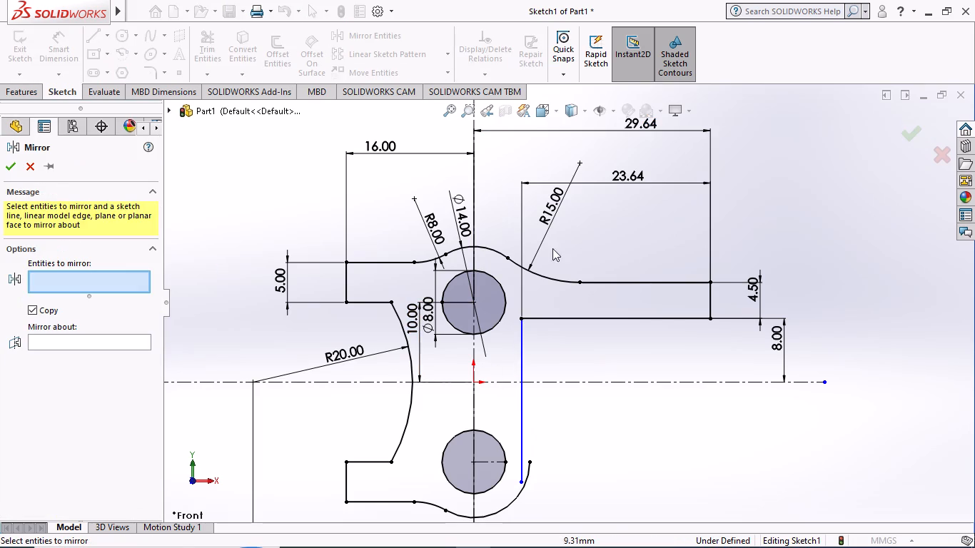
pyautogui.click(620, 282)
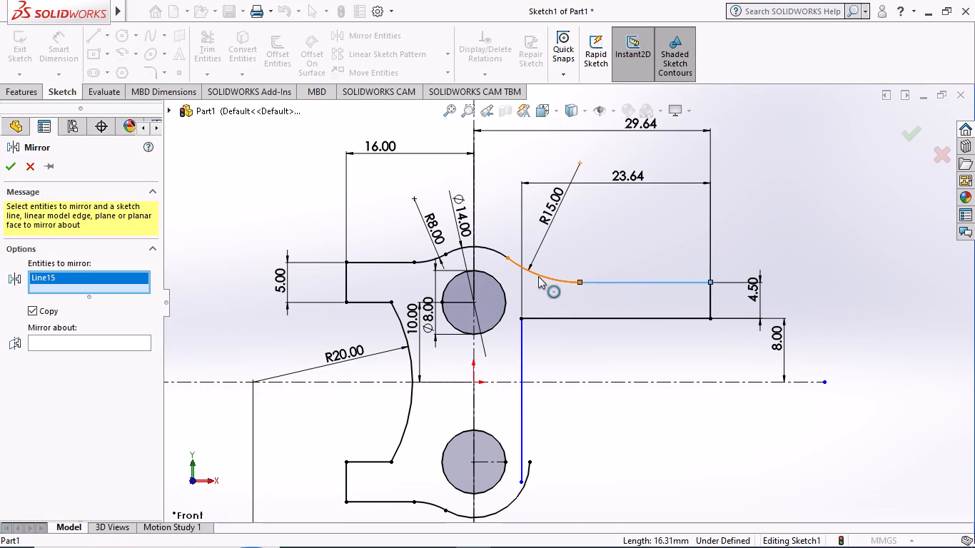
pyautogui.click(538, 276)
pyautogui.click(547, 318)
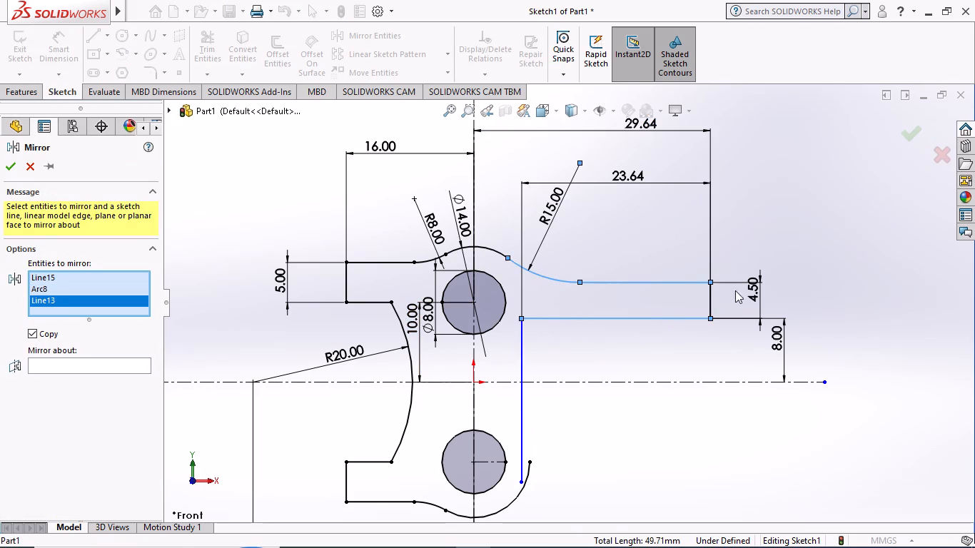
pyautogui.click(709, 293)
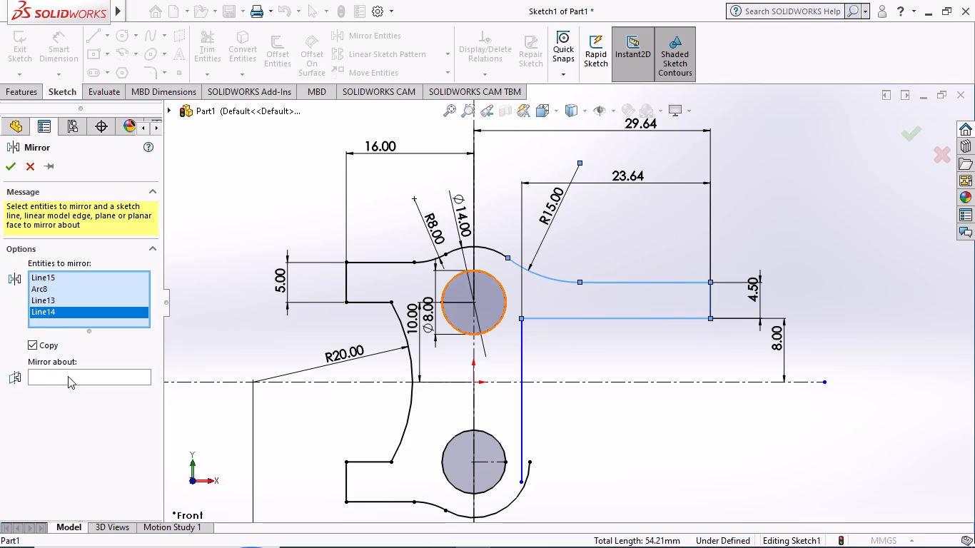
pyautogui.click(68, 376)
pyautogui.click(573, 382)
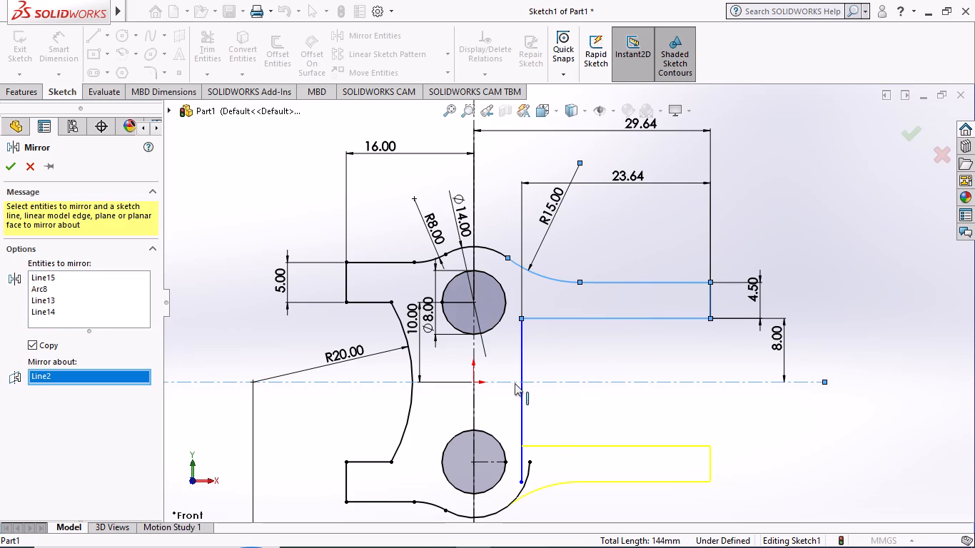
pyautogui.click(6, 164)
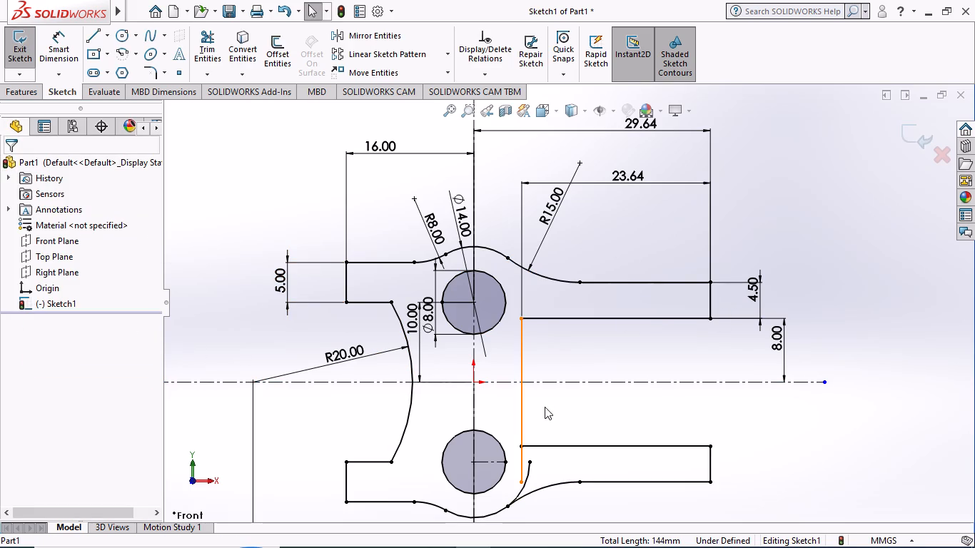
# Trim the inner vertical line's excess below the lower arm's inside edge and the lower ring arc's leftover end.
pyautogui.scroll(1, 550, 401)
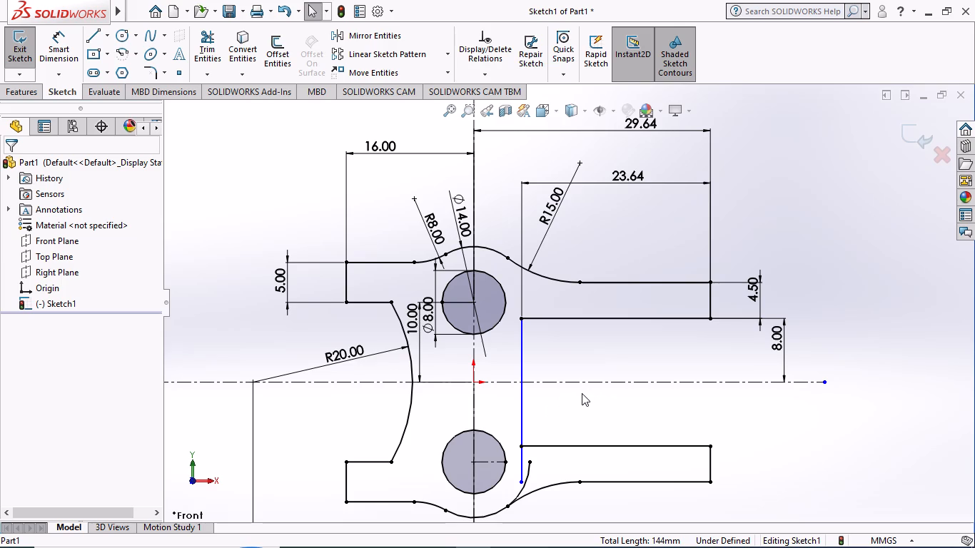
pyautogui.click(201, 46)
pyautogui.scroll(-5, 552, 425)
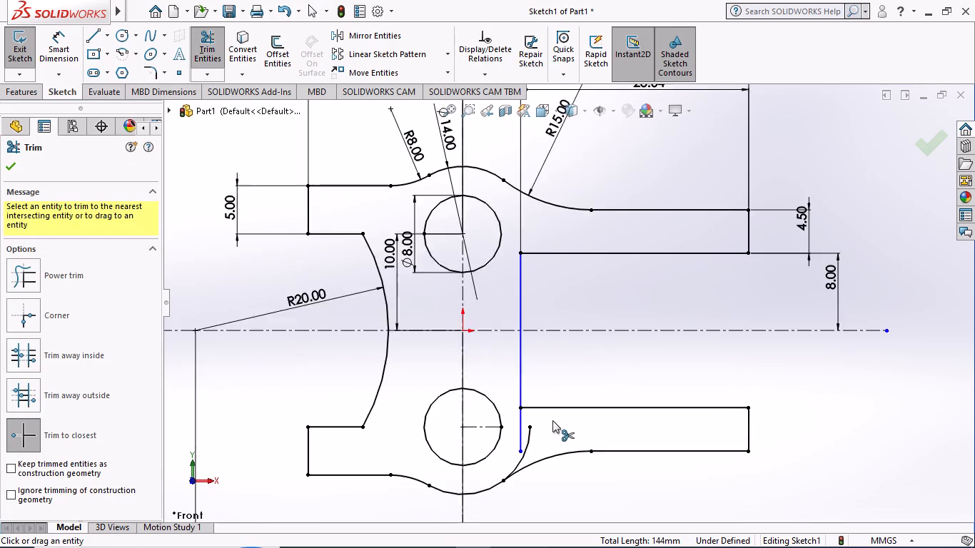
pyautogui.click(507, 405)
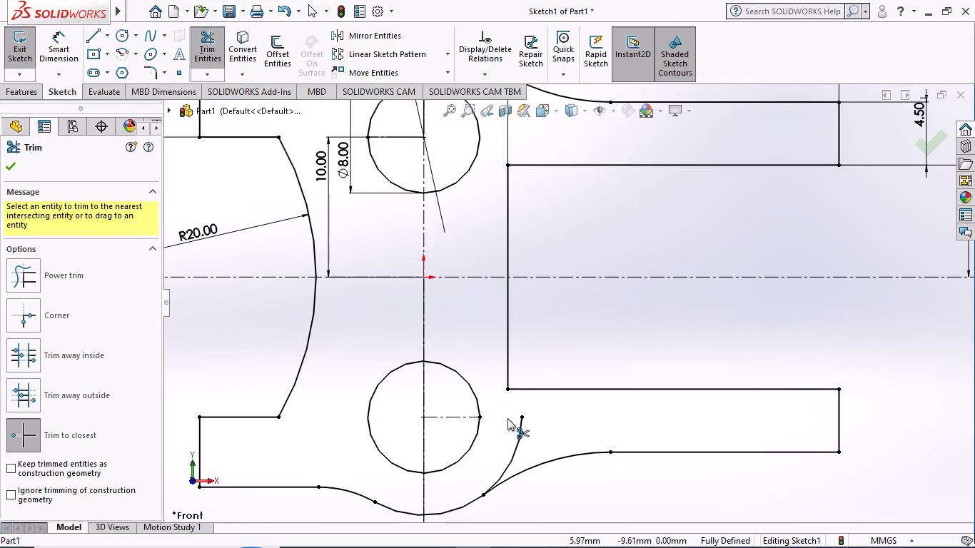
pyautogui.click(519, 432)
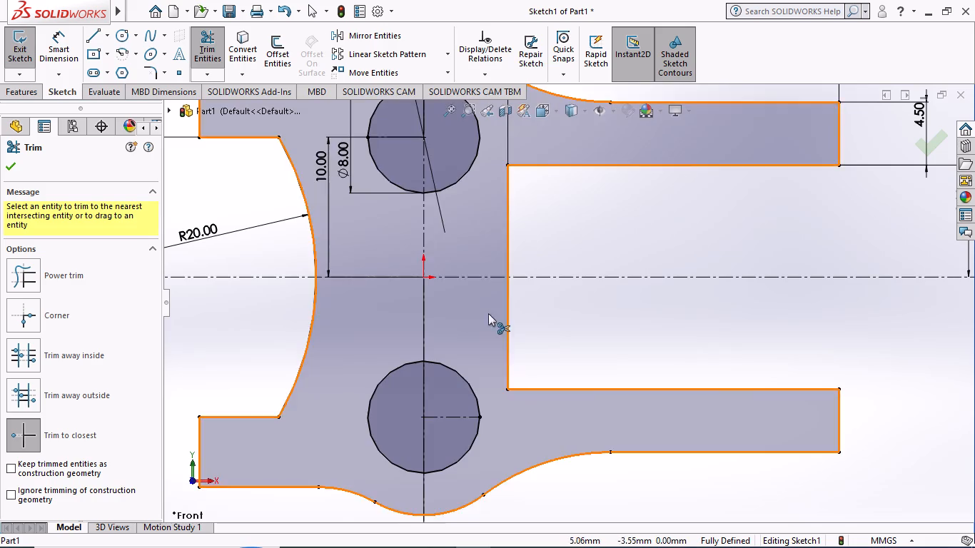
pyautogui.scroll(3, 484, 270)
pyautogui.scroll(1, 563, 166)
pyautogui.scroll(-1, 572, 203)
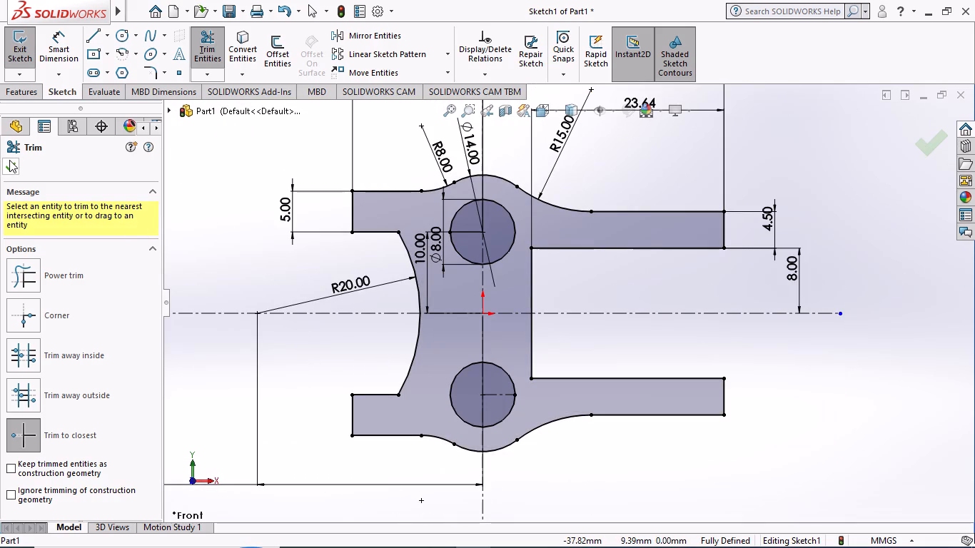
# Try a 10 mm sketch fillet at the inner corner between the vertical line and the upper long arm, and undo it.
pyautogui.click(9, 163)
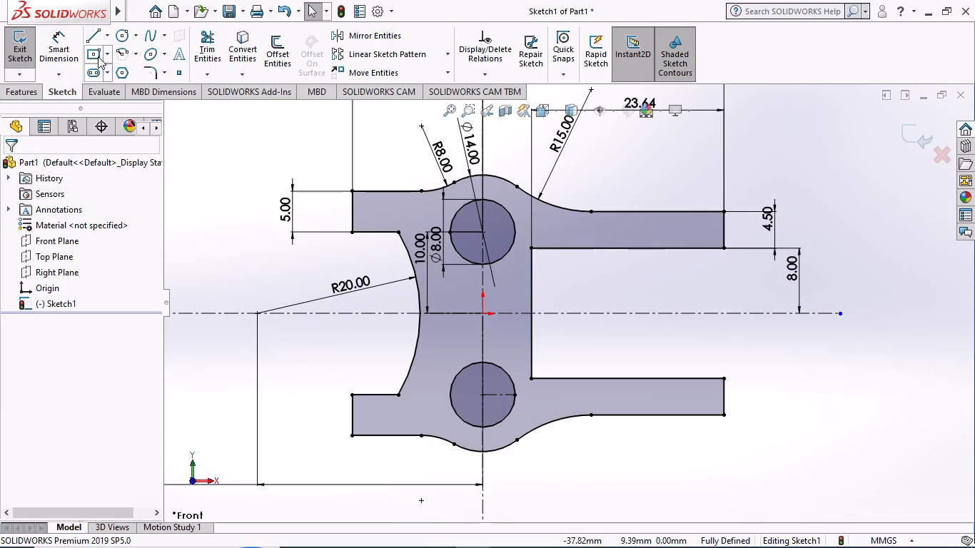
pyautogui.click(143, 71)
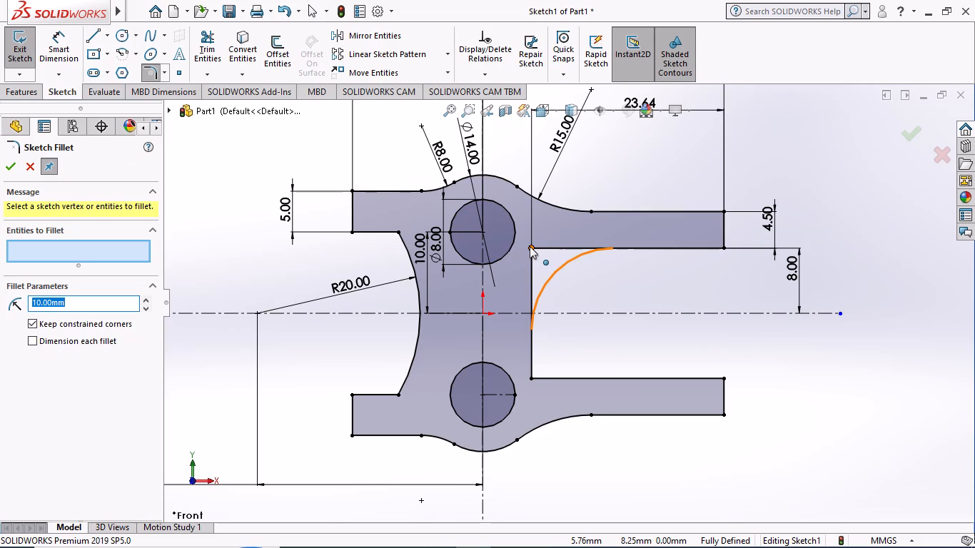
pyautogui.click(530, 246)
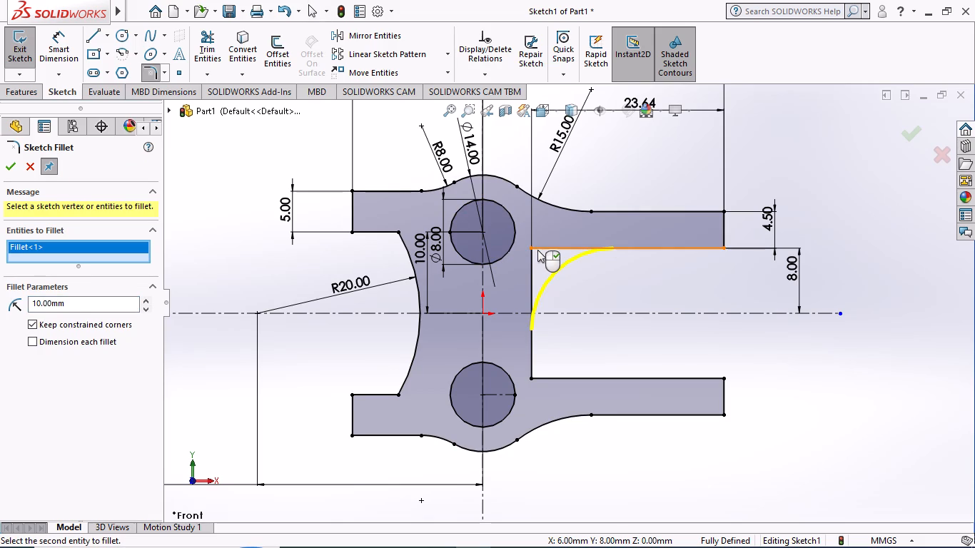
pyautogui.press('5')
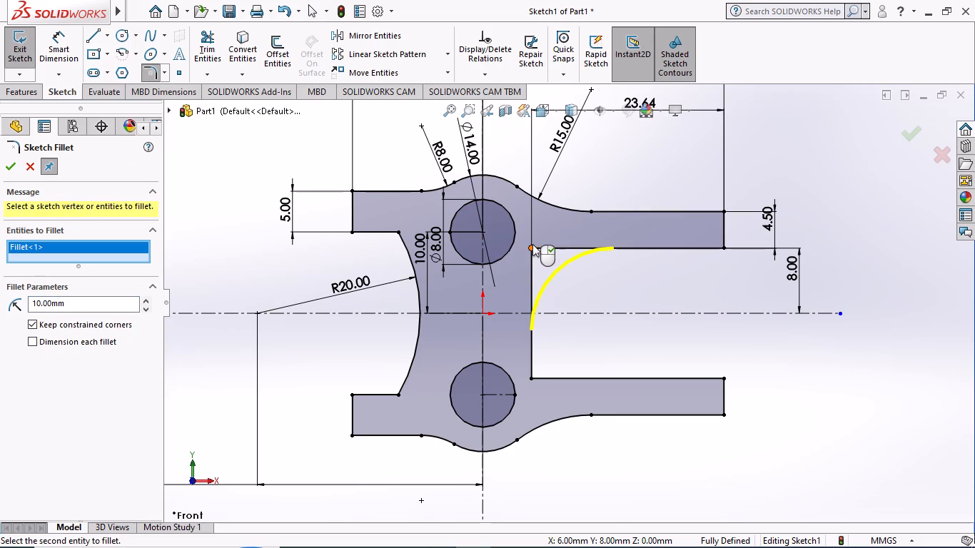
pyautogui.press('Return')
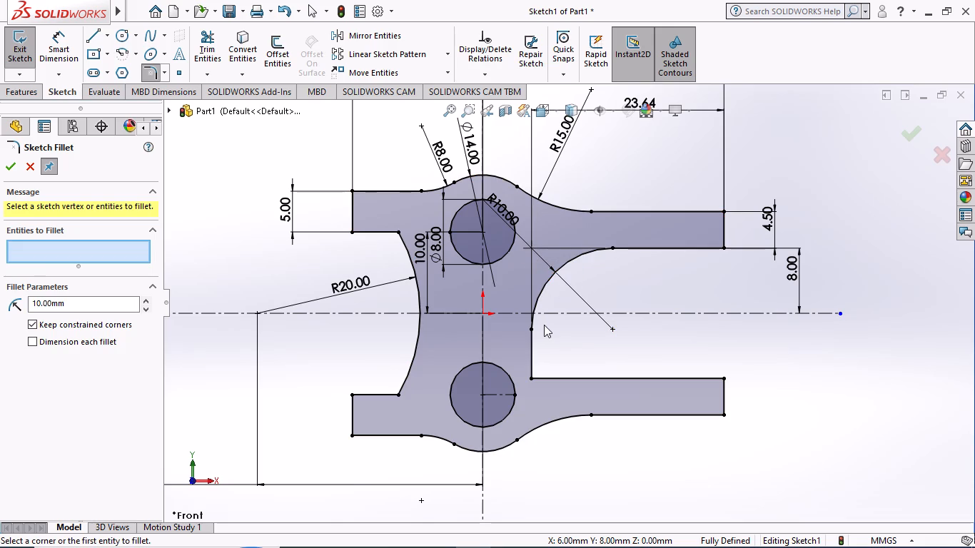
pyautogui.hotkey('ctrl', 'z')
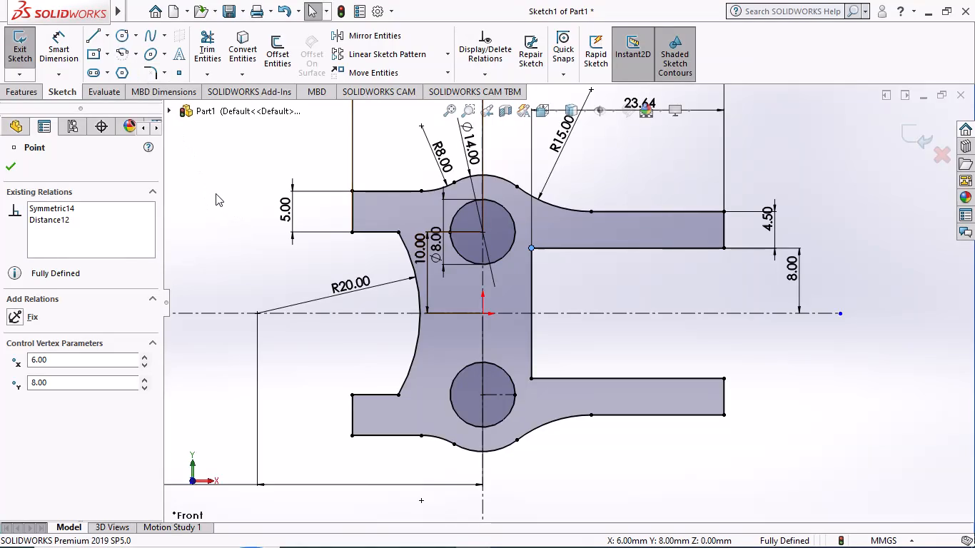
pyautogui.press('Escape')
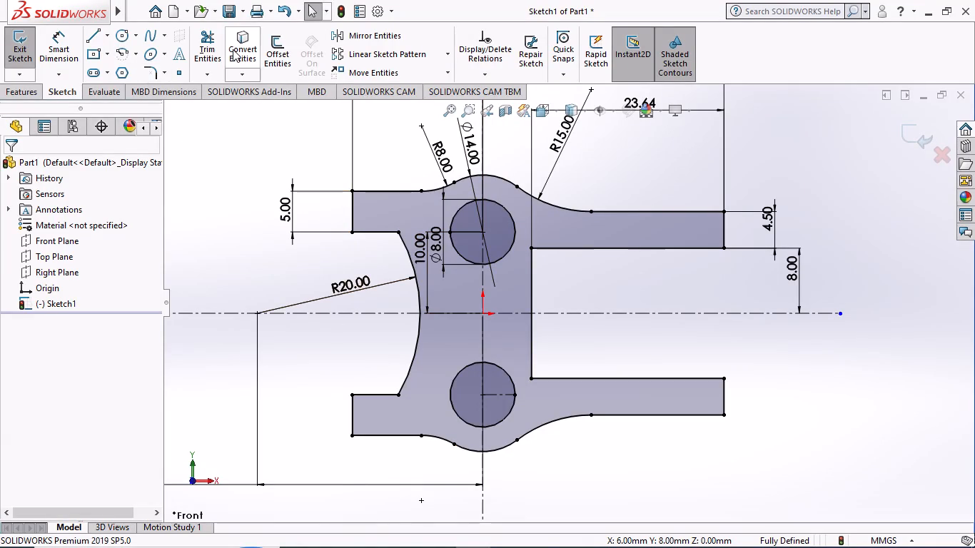
# Fillet both inner corners where the vertical line meets the upper and lower long arms with a 5 mm radius.
pyautogui.click(154, 70)
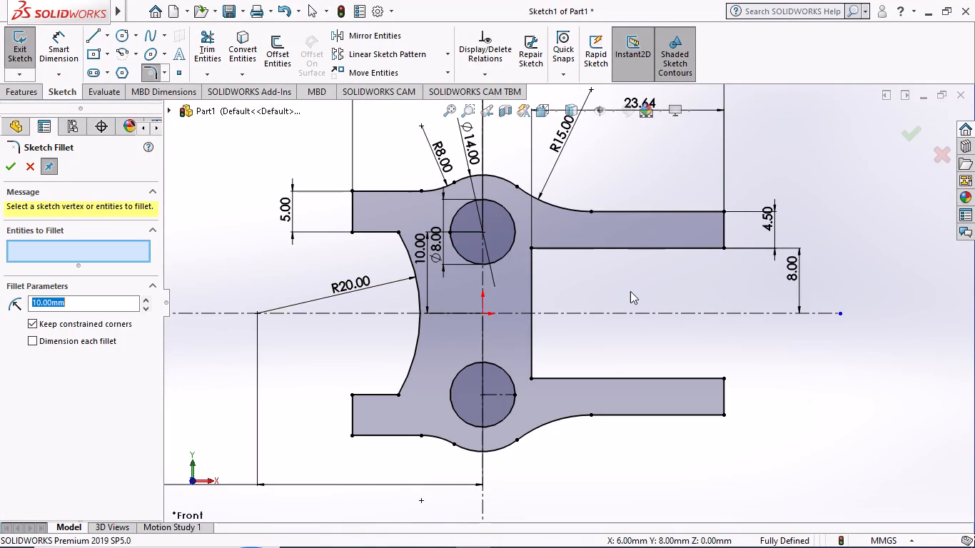
pyautogui.click(531, 246)
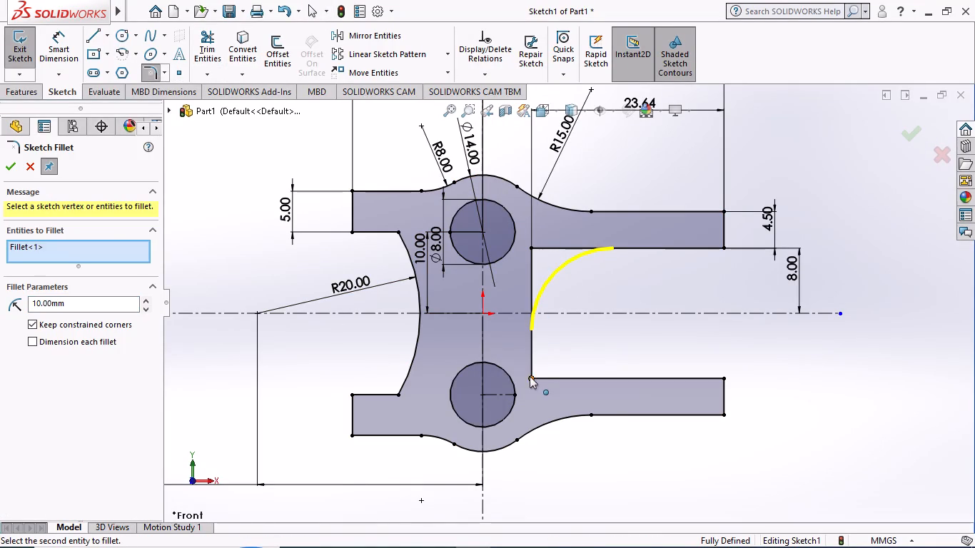
pyautogui.click(532, 375)
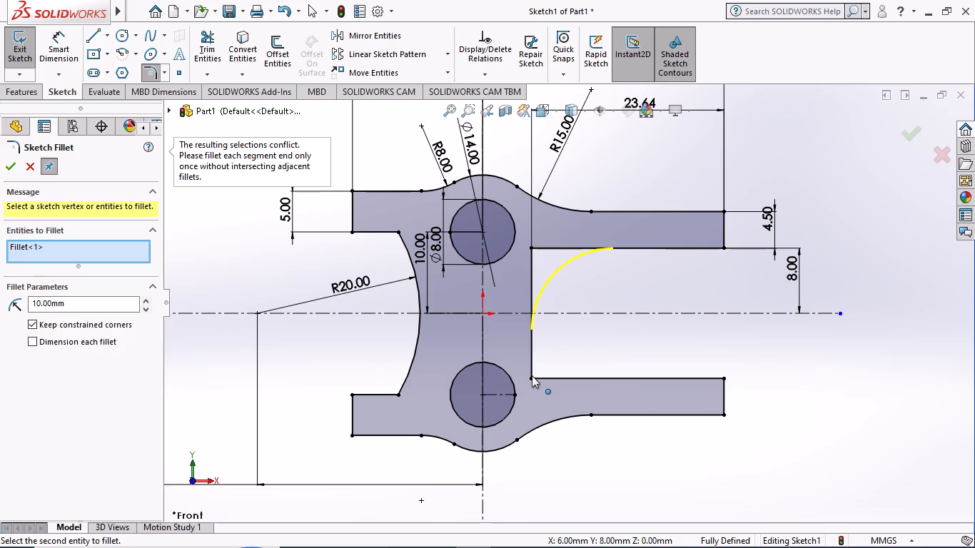
pyautogui.doubleClick(73, 303)
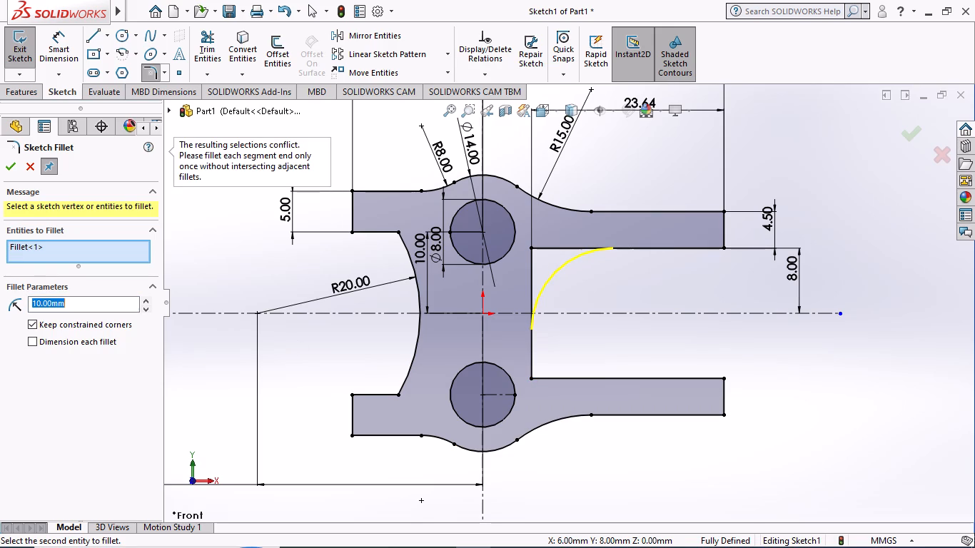
pyautogui.press('5')
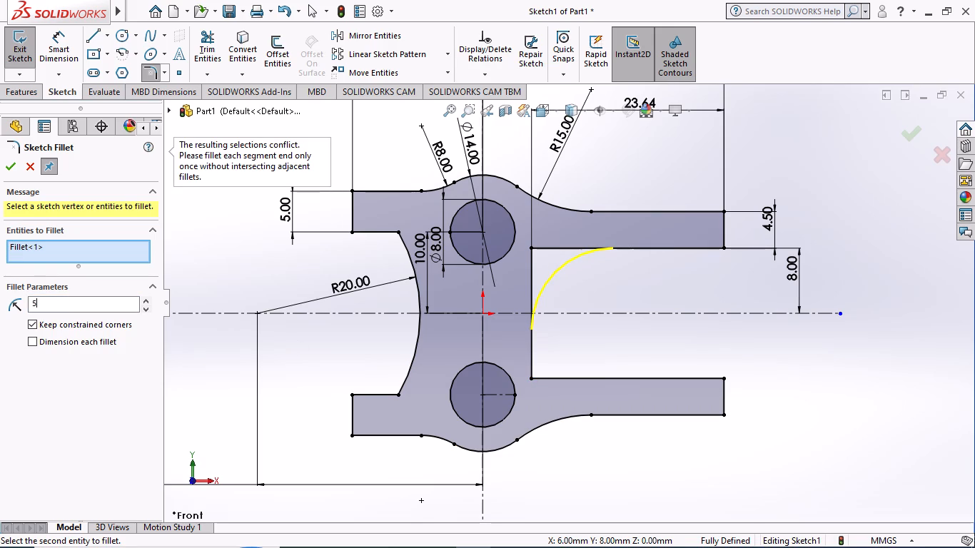
pyautogui.press('Return')
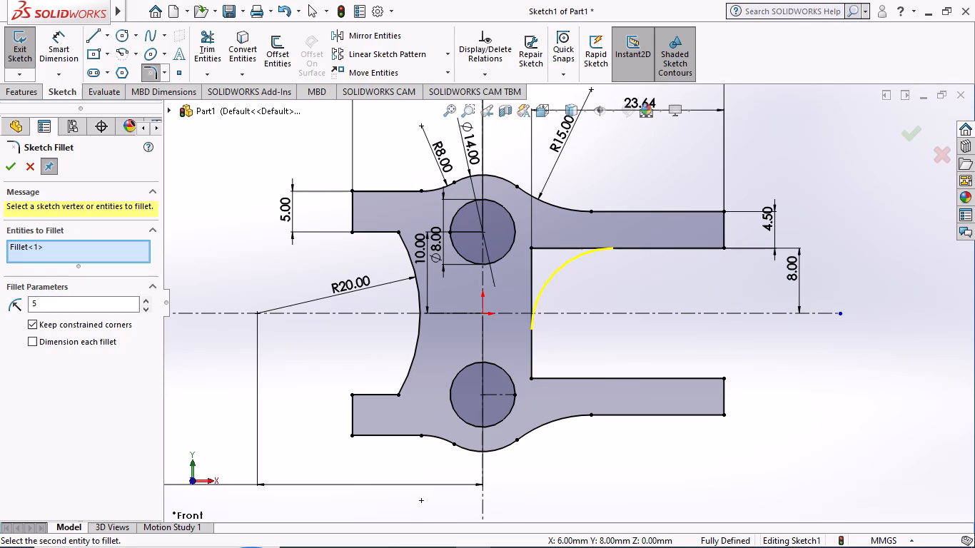
pyautogui.click(531, 375)
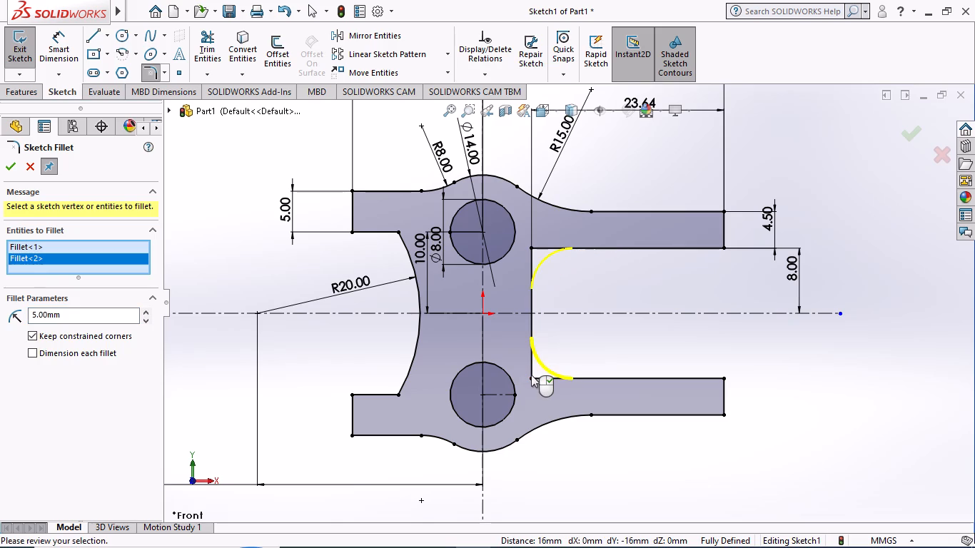
pyautogui.click(9, 160)
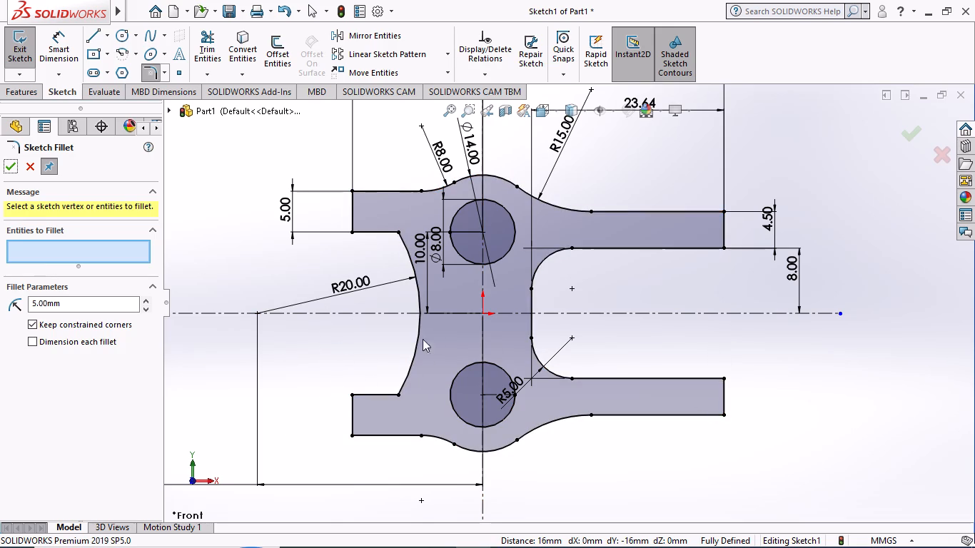
pyautogui.click(9, 165)
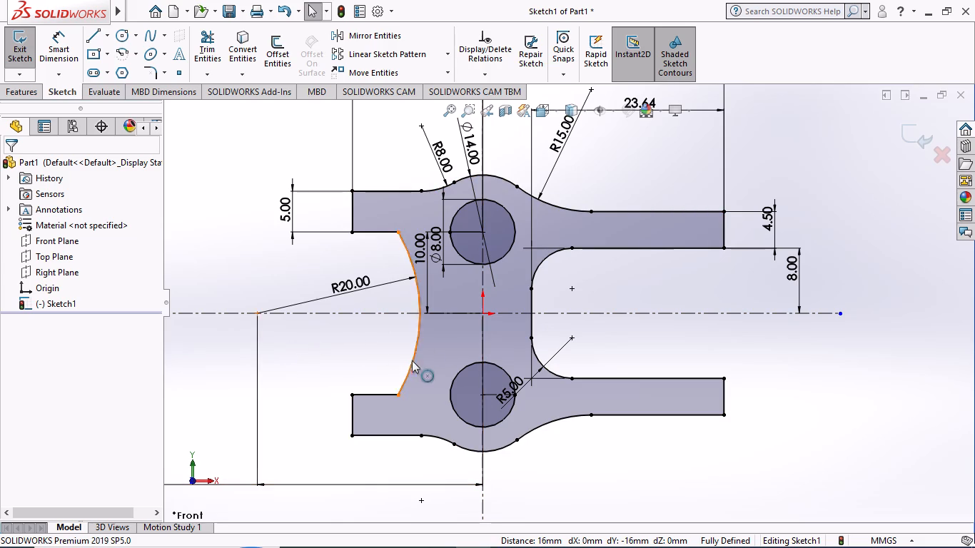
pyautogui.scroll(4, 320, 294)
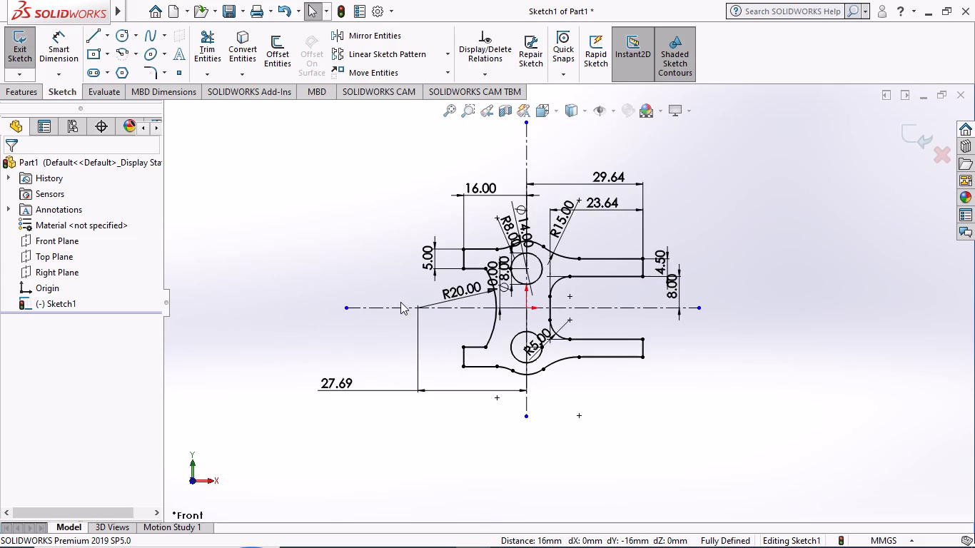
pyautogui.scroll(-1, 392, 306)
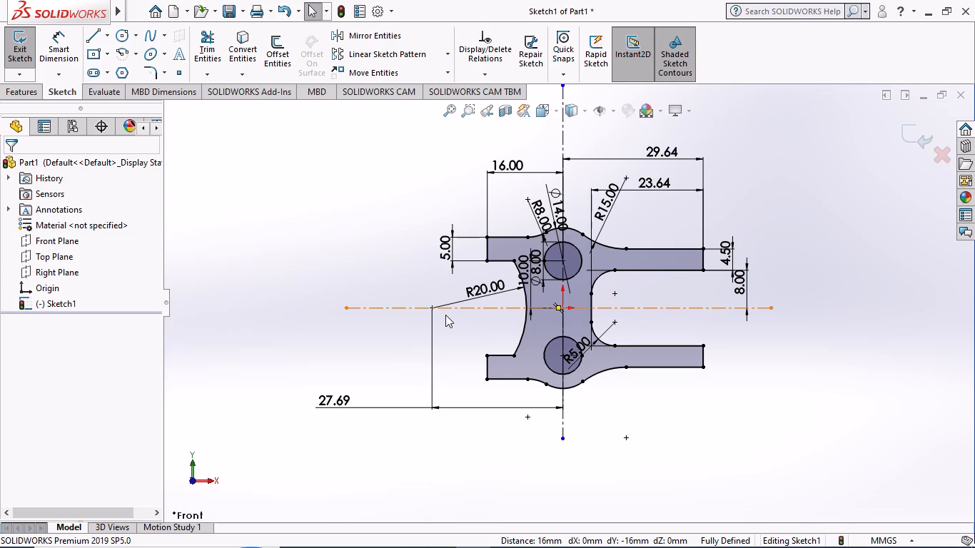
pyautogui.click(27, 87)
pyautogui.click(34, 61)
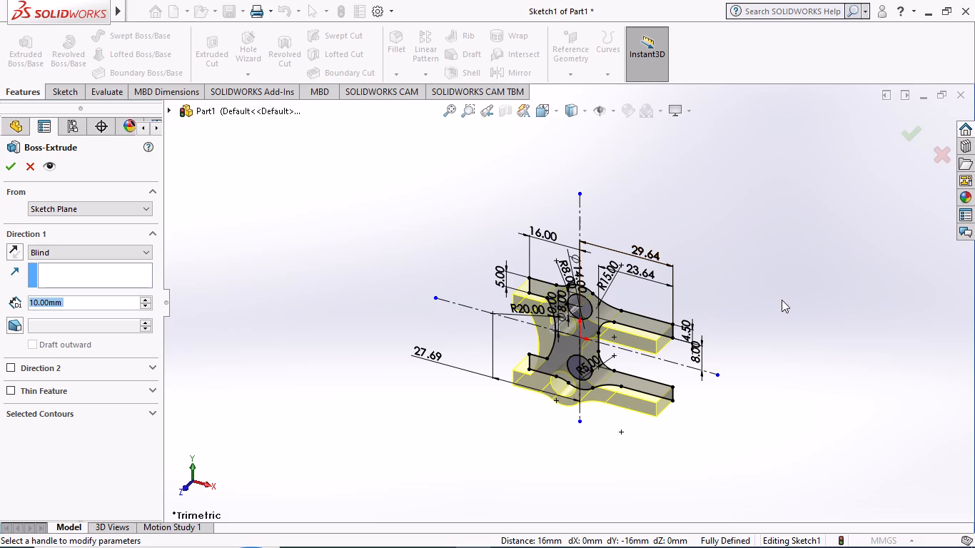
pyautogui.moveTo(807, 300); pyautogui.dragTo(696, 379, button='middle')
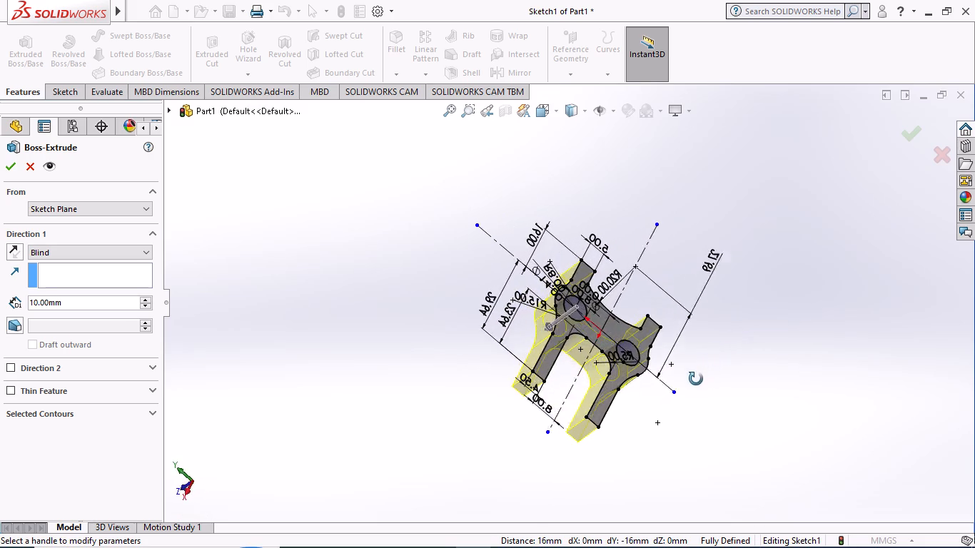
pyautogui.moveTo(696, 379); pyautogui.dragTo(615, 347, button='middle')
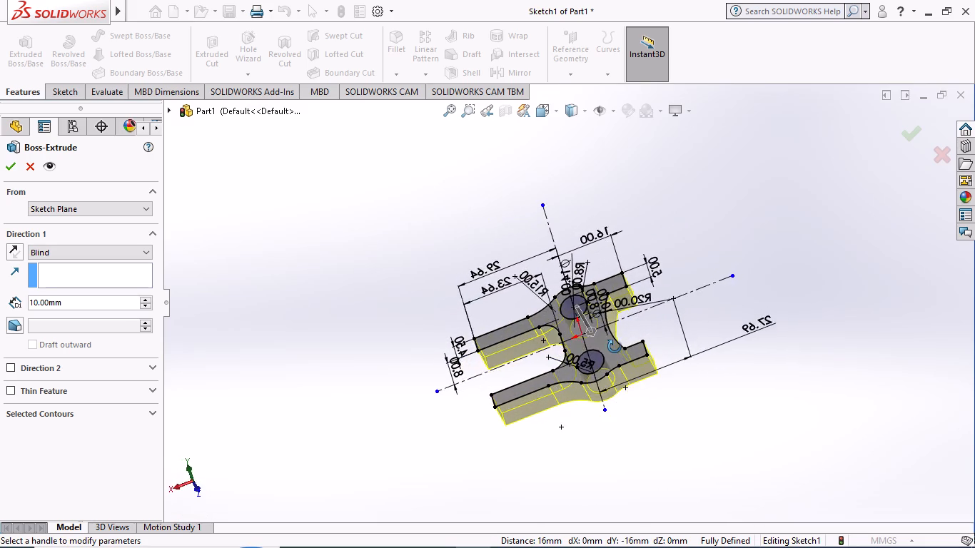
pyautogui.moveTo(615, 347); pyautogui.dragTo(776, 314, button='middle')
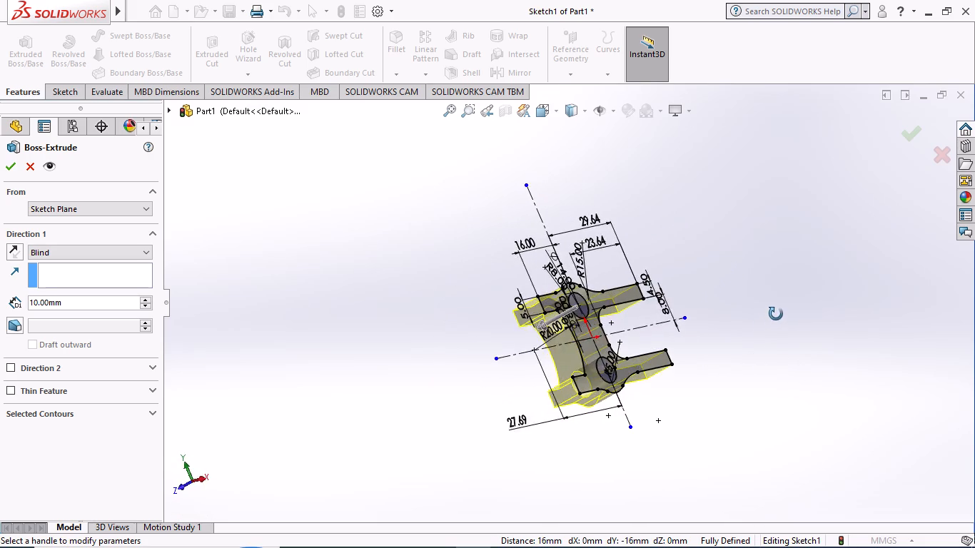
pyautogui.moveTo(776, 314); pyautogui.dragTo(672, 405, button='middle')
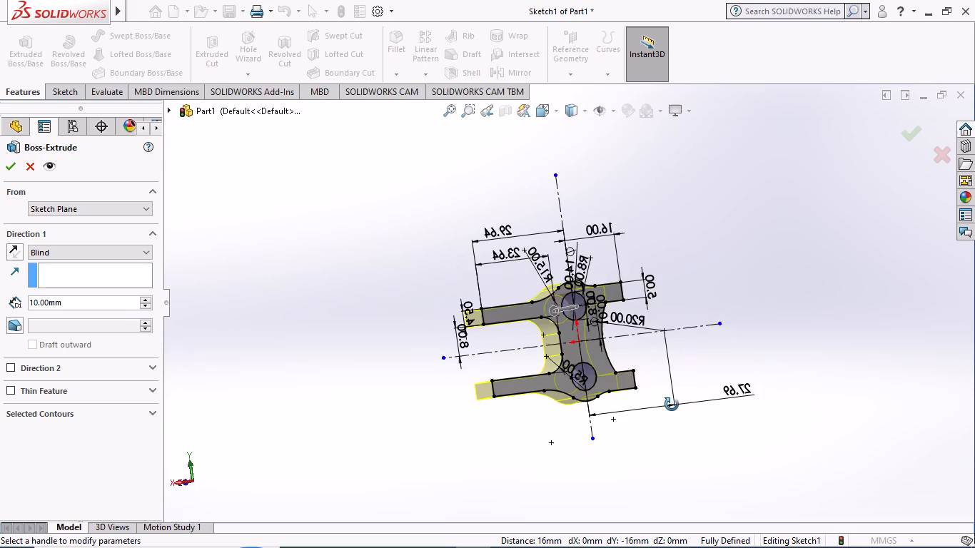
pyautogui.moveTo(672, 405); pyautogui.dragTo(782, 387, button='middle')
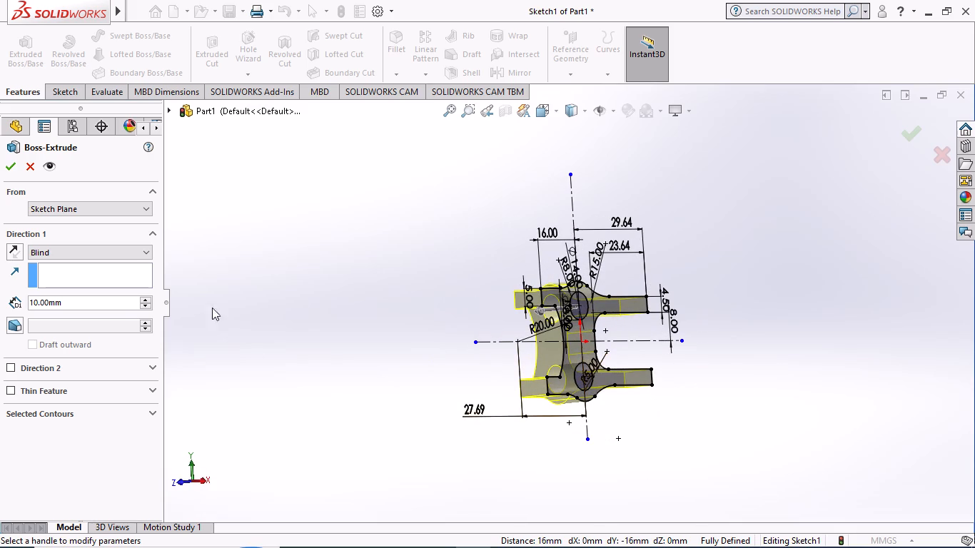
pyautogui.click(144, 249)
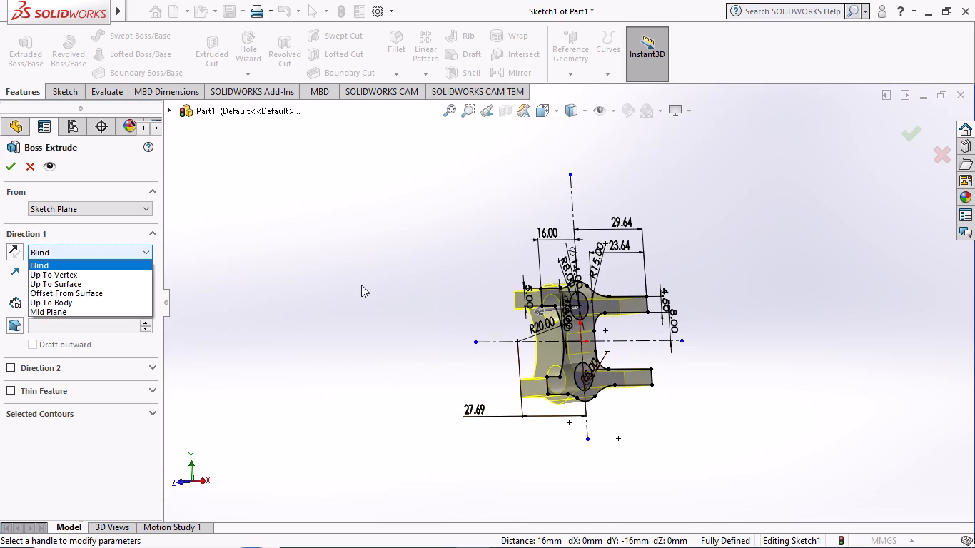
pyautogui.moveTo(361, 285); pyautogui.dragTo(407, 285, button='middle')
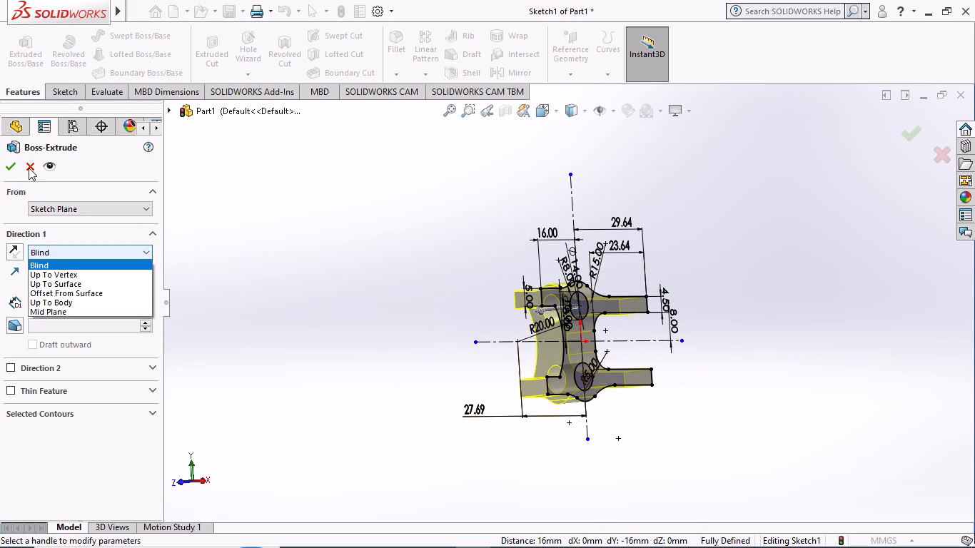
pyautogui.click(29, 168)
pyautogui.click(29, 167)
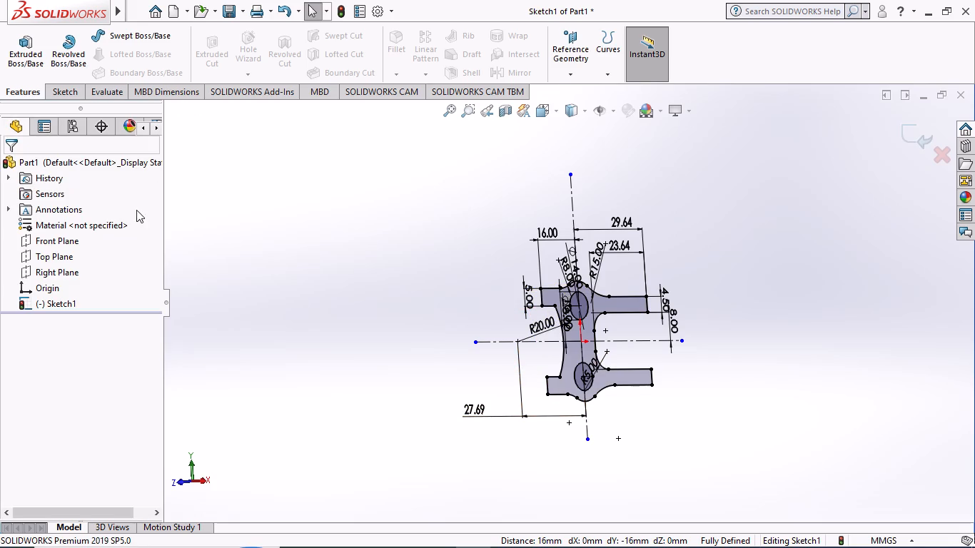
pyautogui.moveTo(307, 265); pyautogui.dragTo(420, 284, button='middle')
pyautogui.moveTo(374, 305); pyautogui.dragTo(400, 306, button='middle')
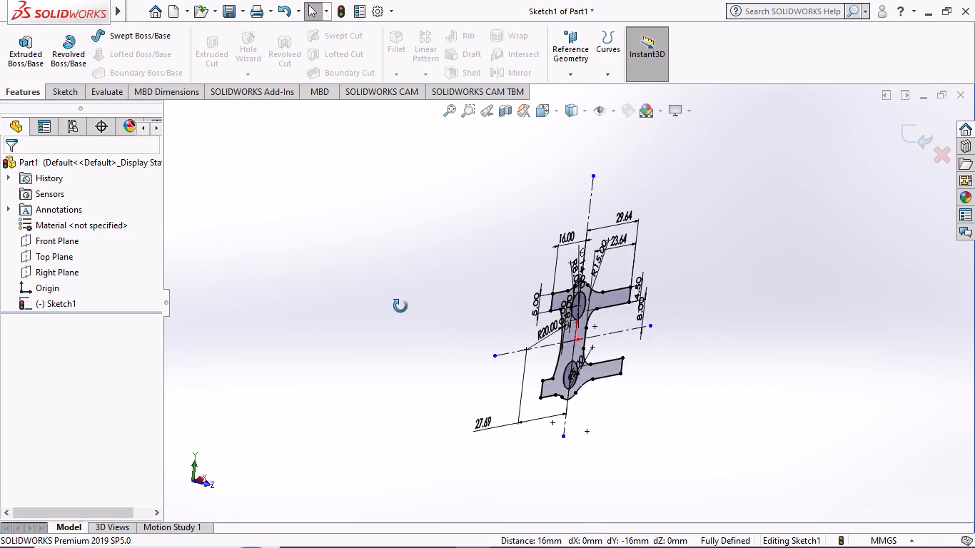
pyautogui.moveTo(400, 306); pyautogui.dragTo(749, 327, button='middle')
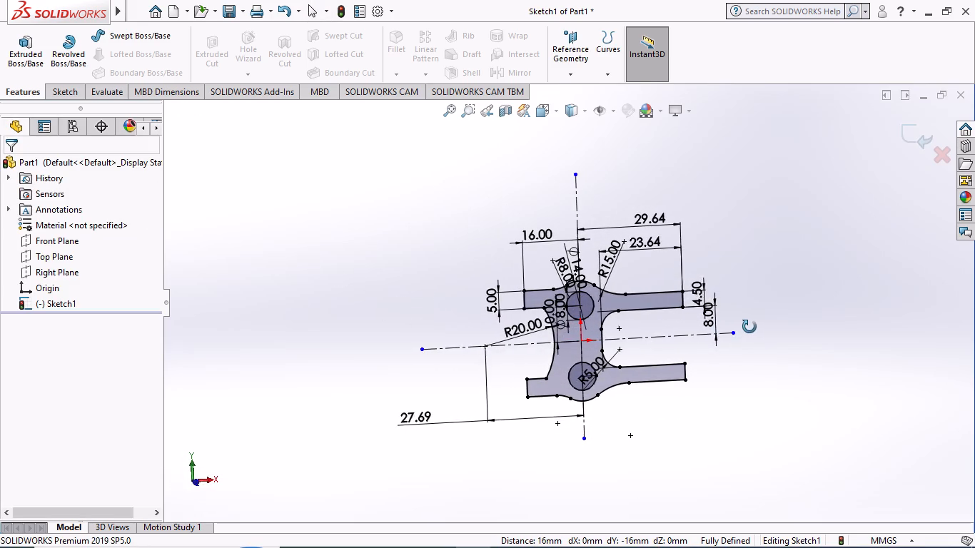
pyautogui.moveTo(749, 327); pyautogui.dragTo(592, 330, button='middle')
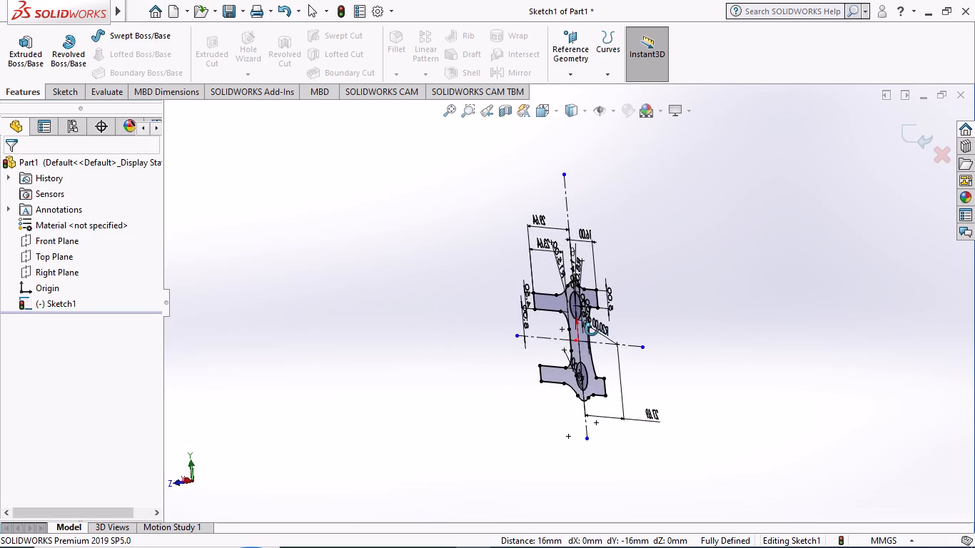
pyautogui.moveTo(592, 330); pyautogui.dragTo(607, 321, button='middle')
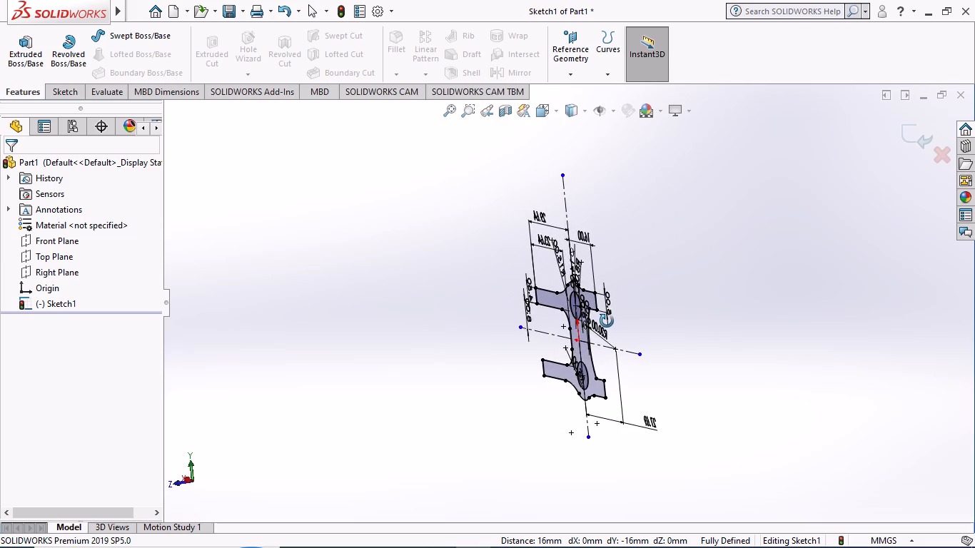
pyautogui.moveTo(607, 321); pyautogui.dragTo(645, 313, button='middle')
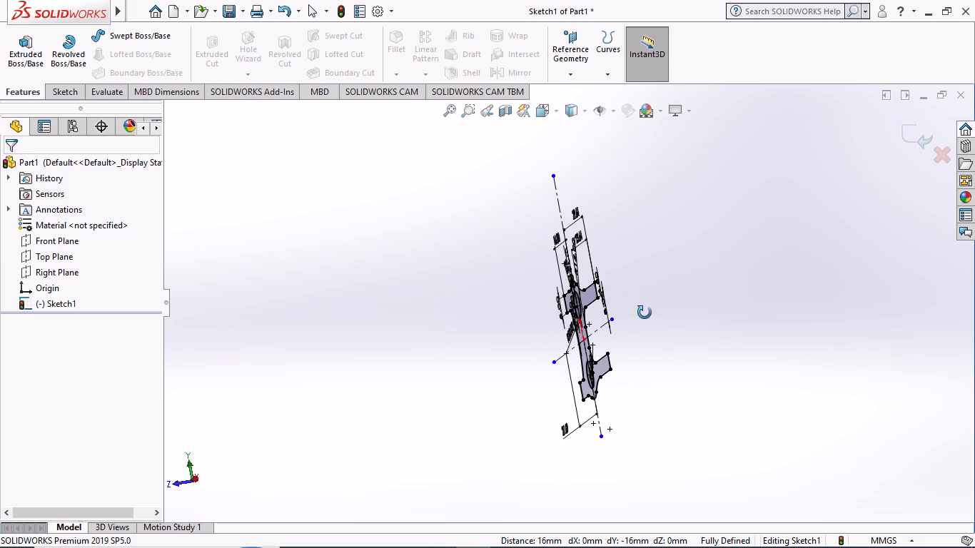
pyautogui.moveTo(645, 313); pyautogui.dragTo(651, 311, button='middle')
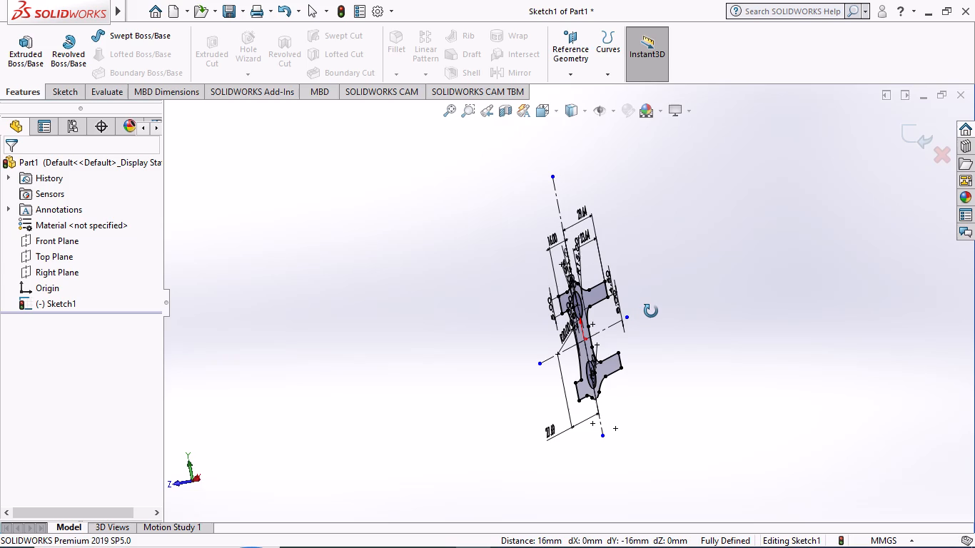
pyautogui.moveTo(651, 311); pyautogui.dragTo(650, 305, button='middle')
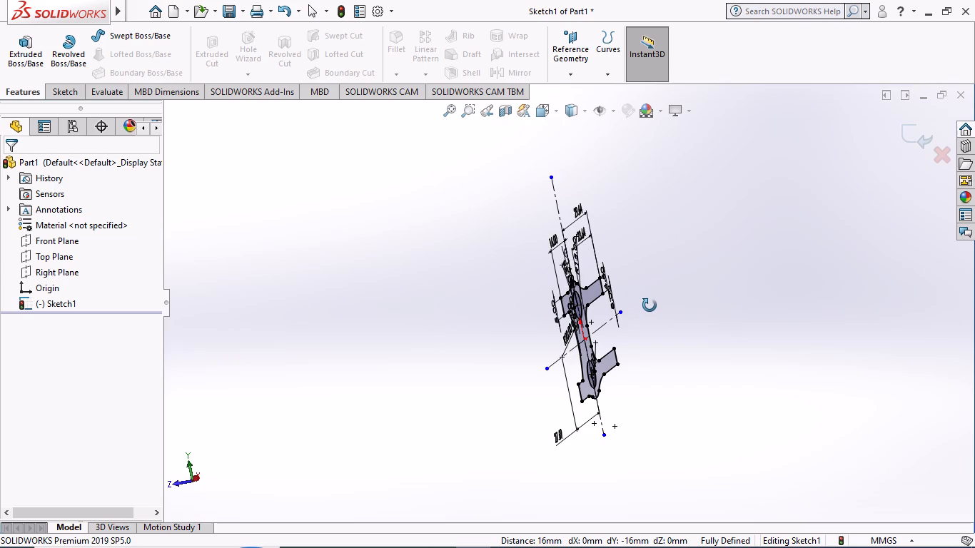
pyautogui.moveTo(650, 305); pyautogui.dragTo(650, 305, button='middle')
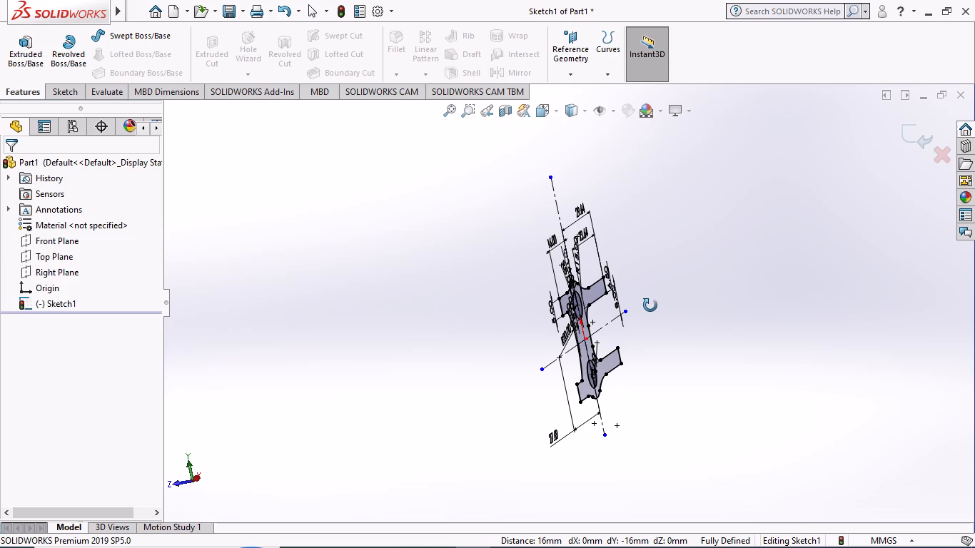
# Extrude the finished sketch profile as a boss, Mid Plane, with a total depth of 20 mm.
pyautogui.moveTo(650, 305); pyautogui.dragTo(650, 305, button='middle')
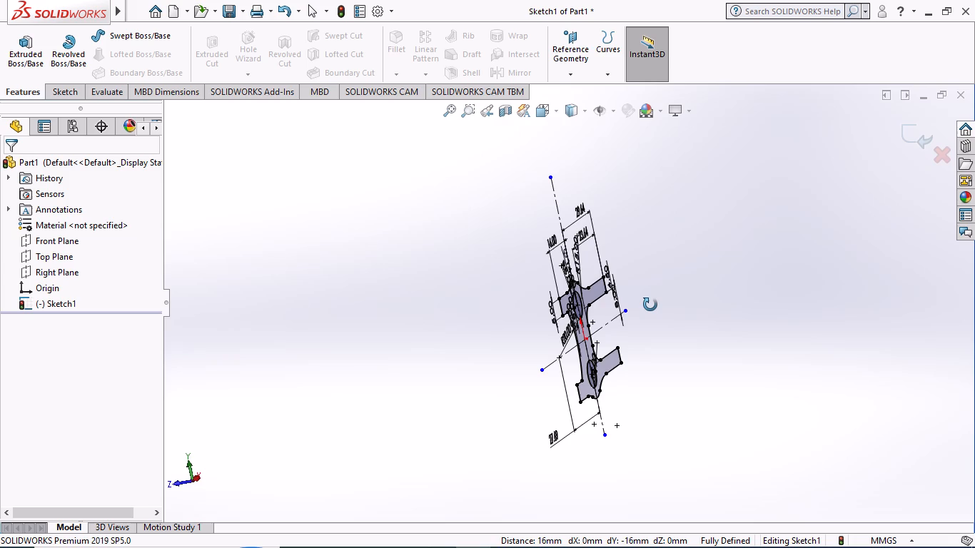
pyautogui.moveTo(650, 305); pyautogui.dragTo(697, 283, button='middle')
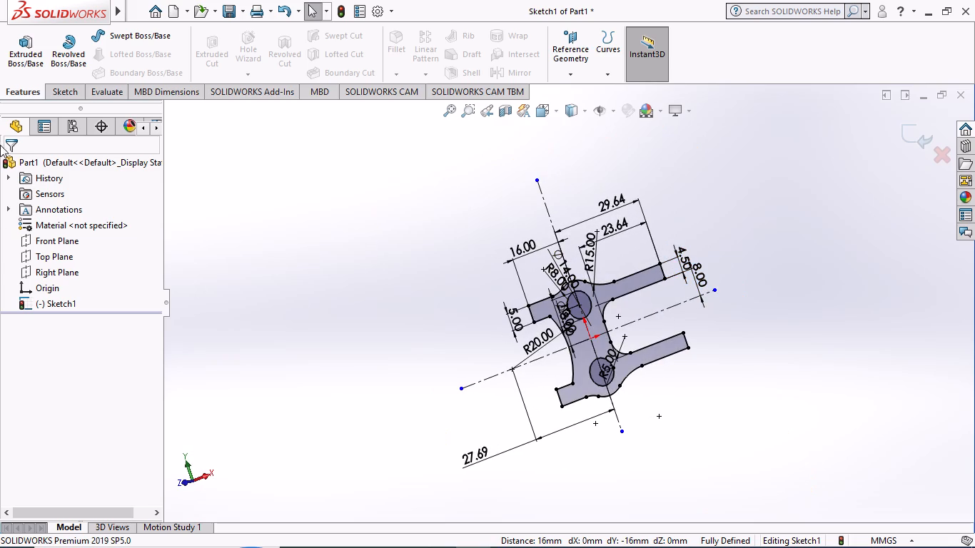
pyautogui.click(26, 54)
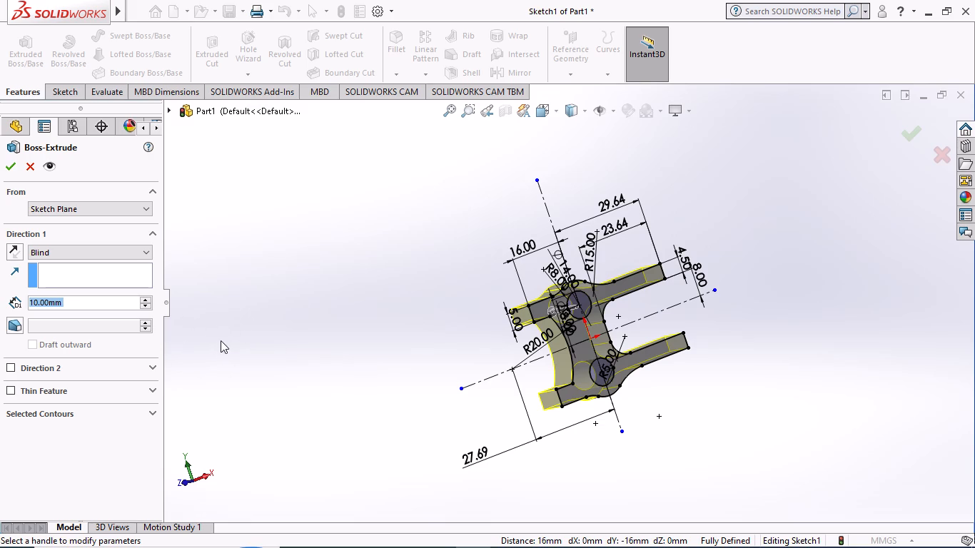
pyautogui.scroll(1, 70, 408)
pyautogui.press('2')
pyautogui.press('0')
pyautogui.press('Return')
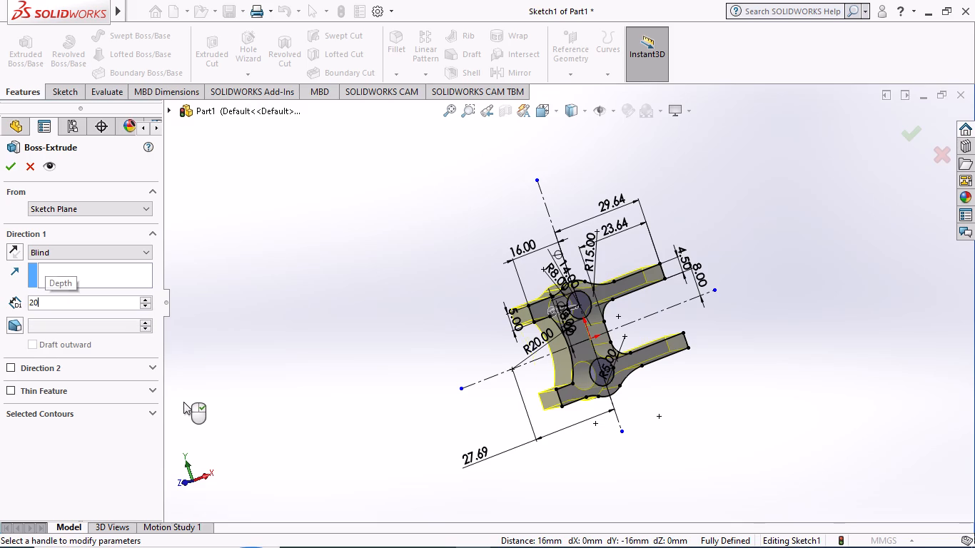
pyautogui.click(144, 251)
pyautogui.click(61, 309)
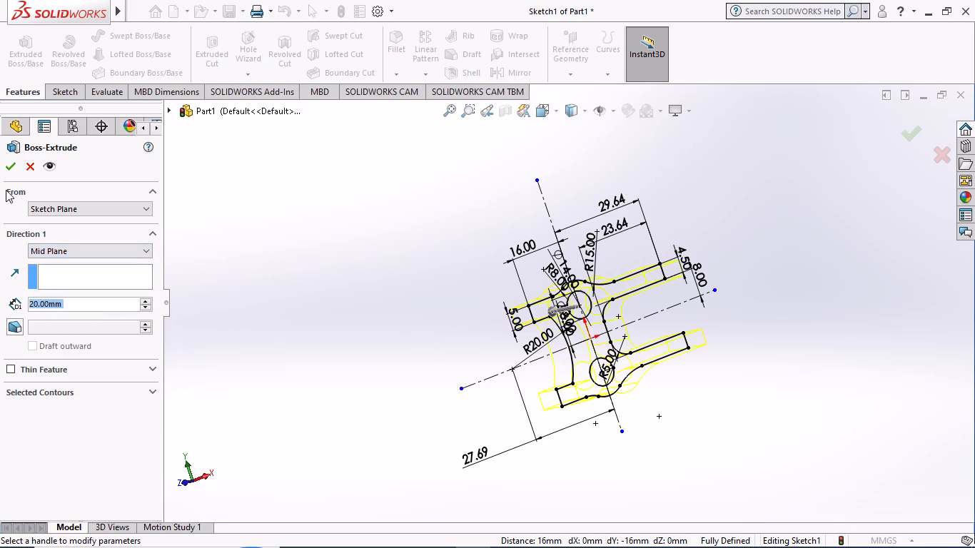
pyautogui.click(7, 165)
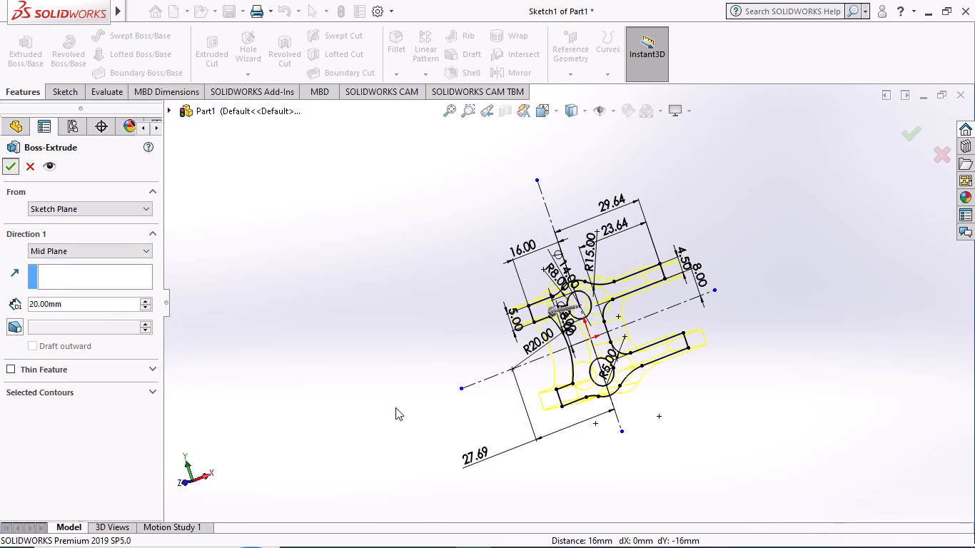
# Examine the extruded body from several sides, including its arms, holes and side faces.
pyautogui.moveTo(796, 356); pyautogui.dragTo(723, 386, button='middle')
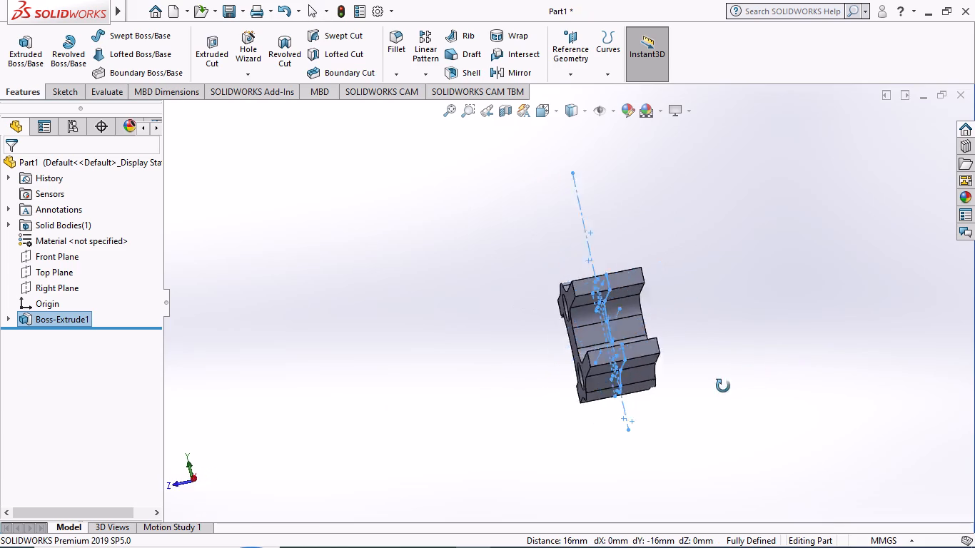
pyautogui.moveTo(723, 386); pyautogui.dragTo(672, 388, button='middle')
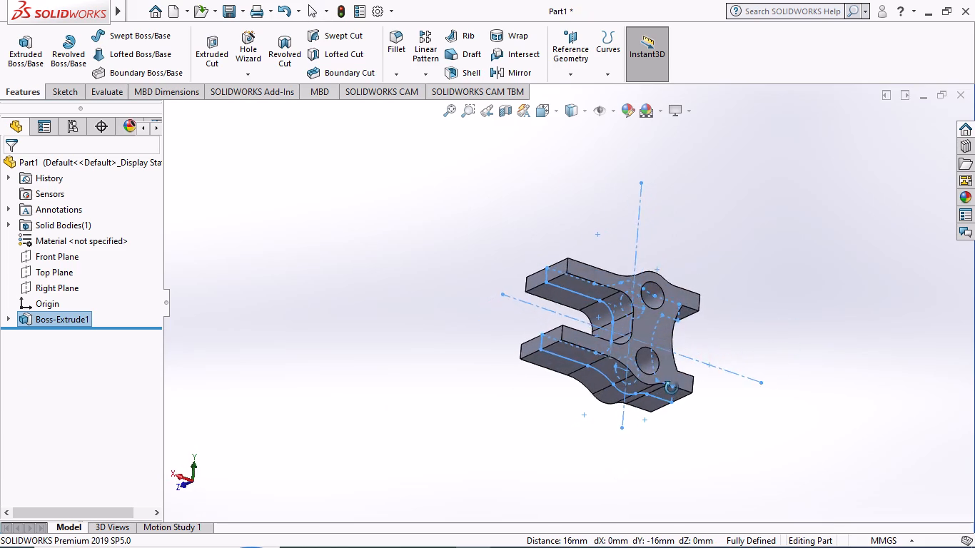
pyautogui.moveTo(672, 388); pyautogui.dragTo(566, 477, button='middle')
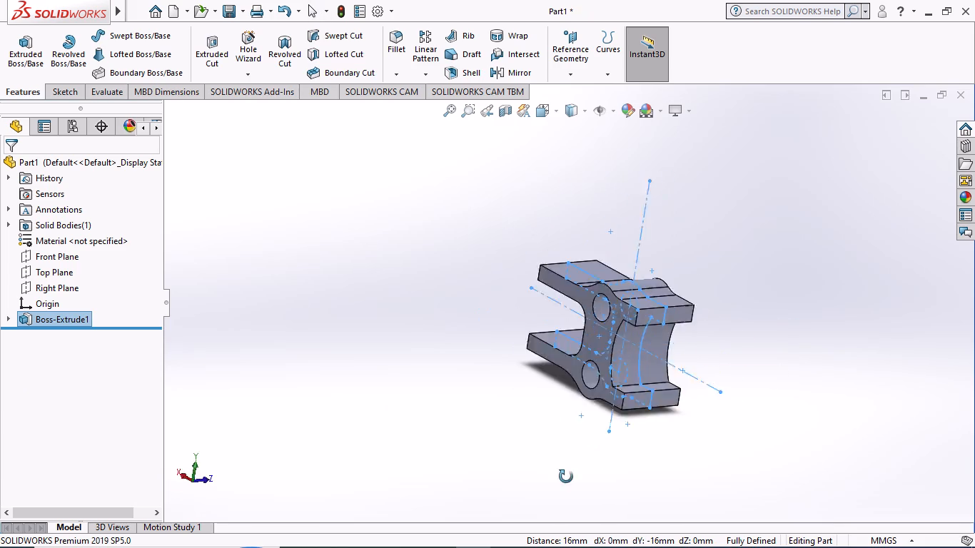
pyautogui.moveTo(566, 477); pyautogui.dragTo(396, 472, button='middle')
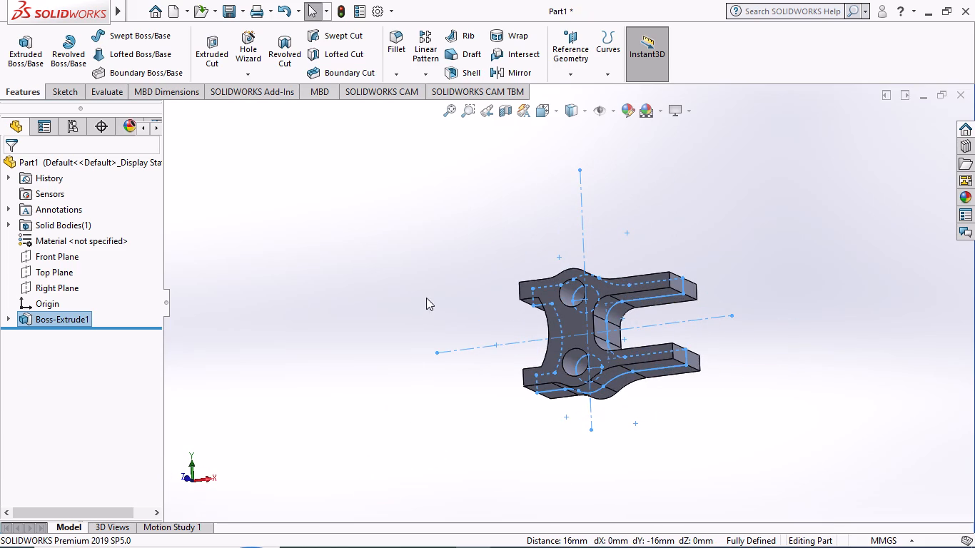
pyautogui.moveTo(406, 458); pyautogui.dragTo(384, 395, button='middle')
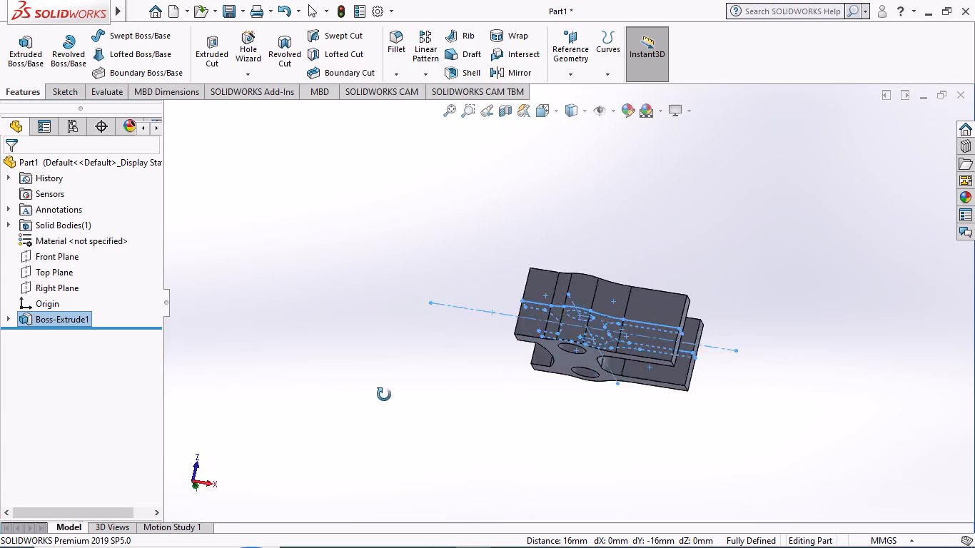
pyautogui.moveTo(384, 395); pyautogui.dragTo(388, 479, button='middle')
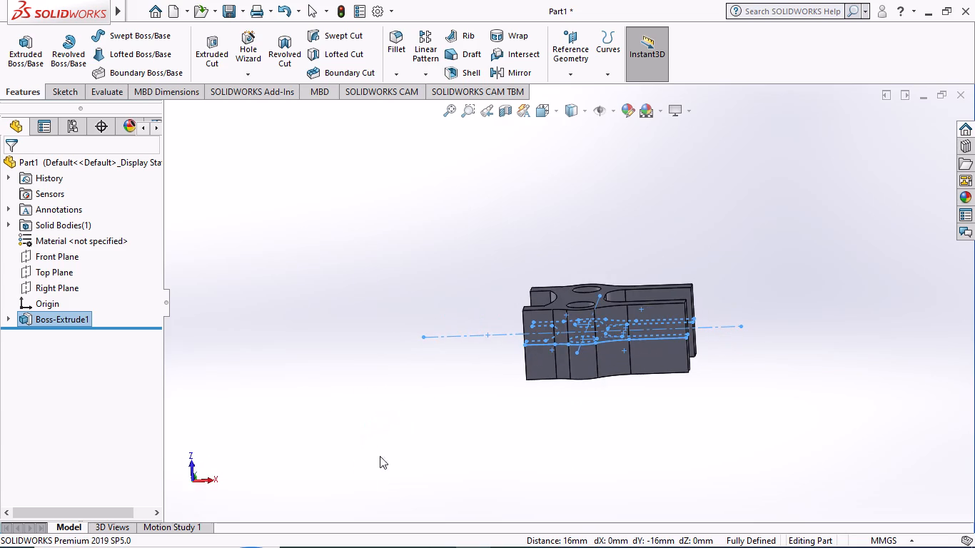
pyautogui.moveTo(370, 267); pyautogui.dragTo(457, 336, button='middle')
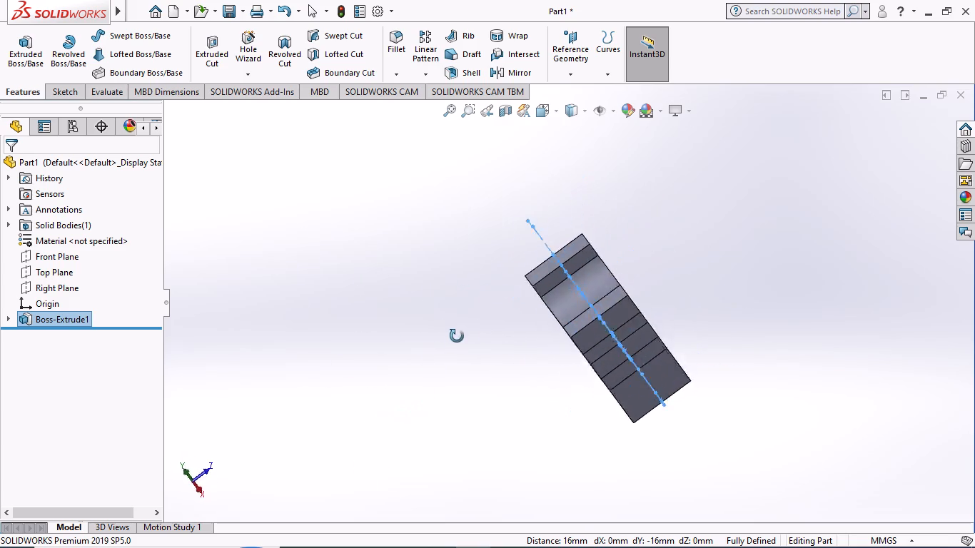
pyautogui.moveTo(457, 336); pyautogui.dragTo(786, 347, button='middle')
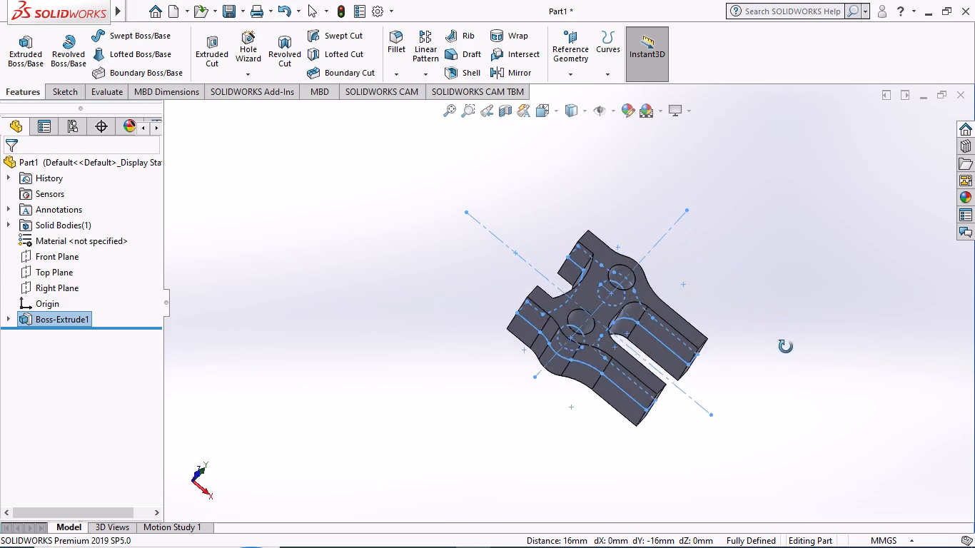
pyautogui.moveTo(786, 347); pyautogui.dragTo(482, 427, button='middle')
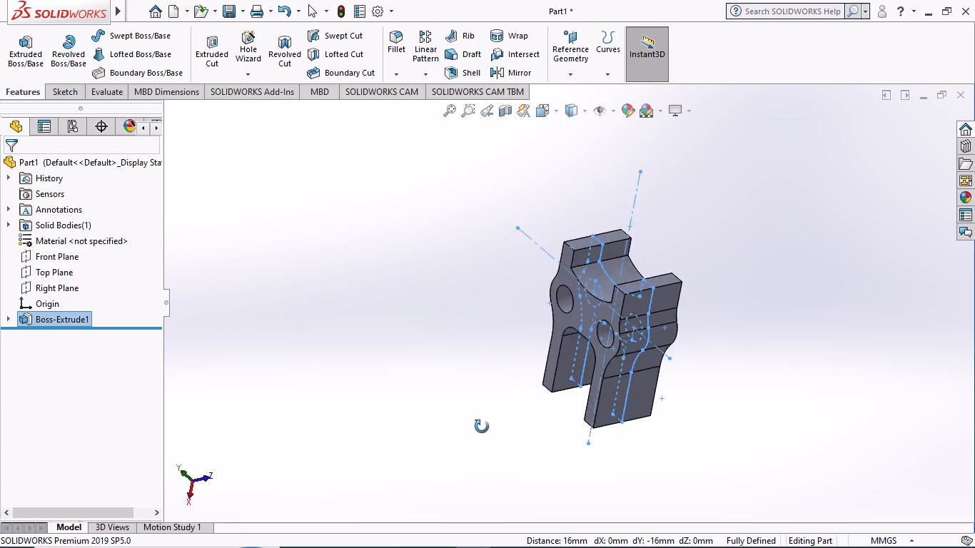
pyautogui.moveTo(482, 427); pyautogui.dragTo(652, 293, button='middle')
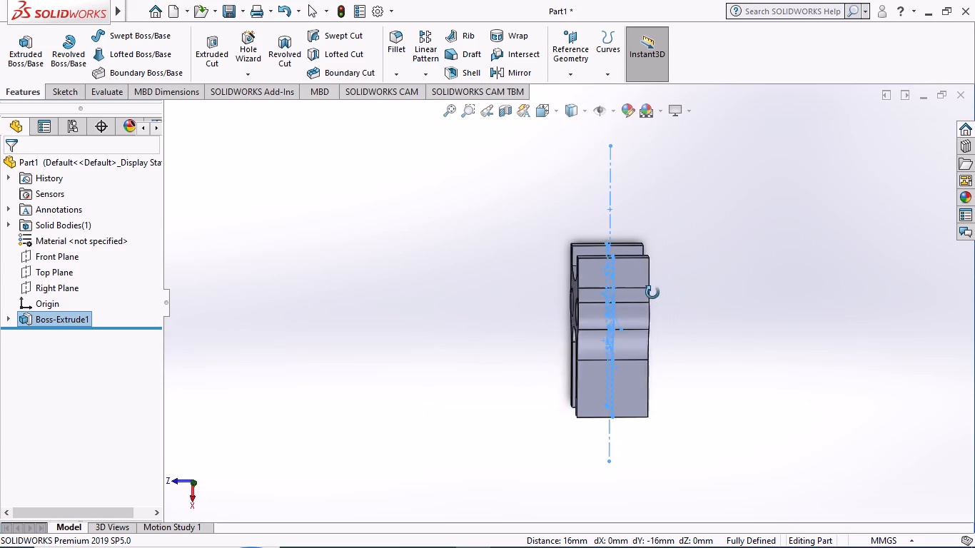
pyautogui.moveTo(652, 293); pyautogui.dragTo(659, 290, button='middle')
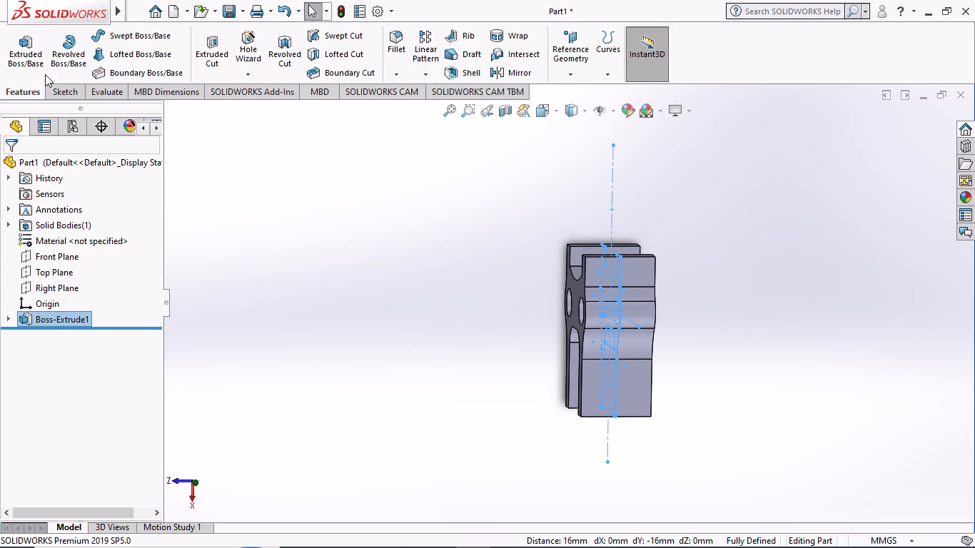
pyautogui.click(388, 275)
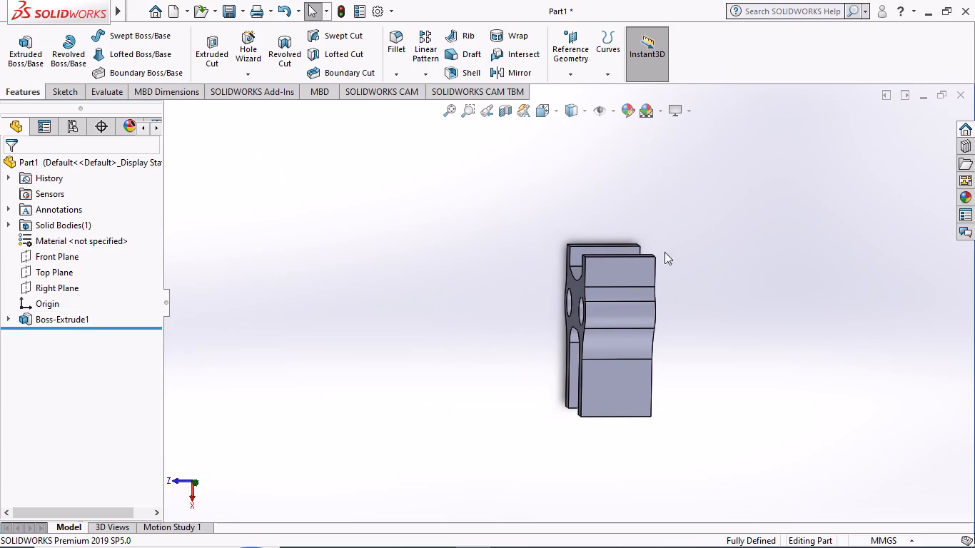
# Start a new sketch on the Top Plane and orient the view to Top.
pyautogui.click(54, 265)
pyautogui.moveTo(394, 320); pyautogui.dragTo(331, 325, button='middle')
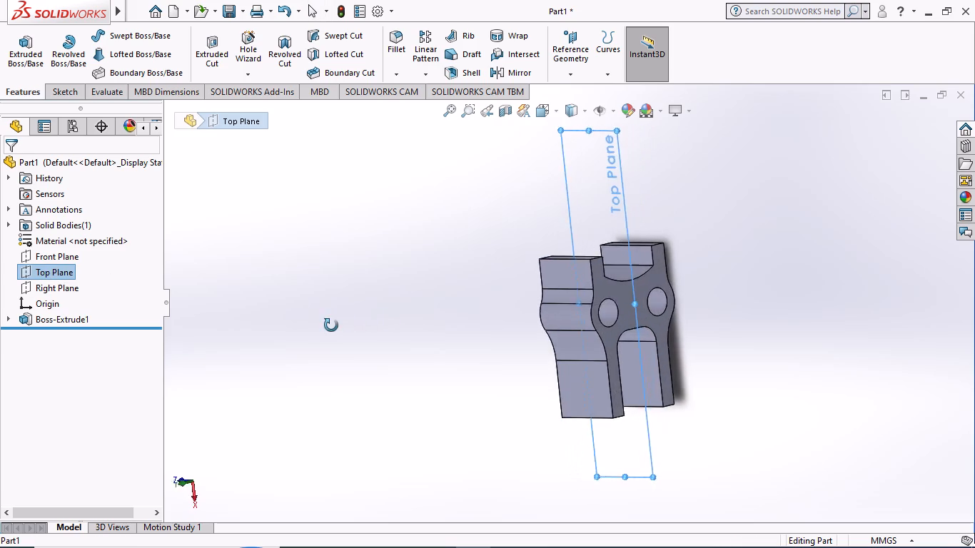
pyautogui.moveTo(331, 325); pyautogui.dragTo(348, 288, button='middle')
pyautogui.click(276, 279)
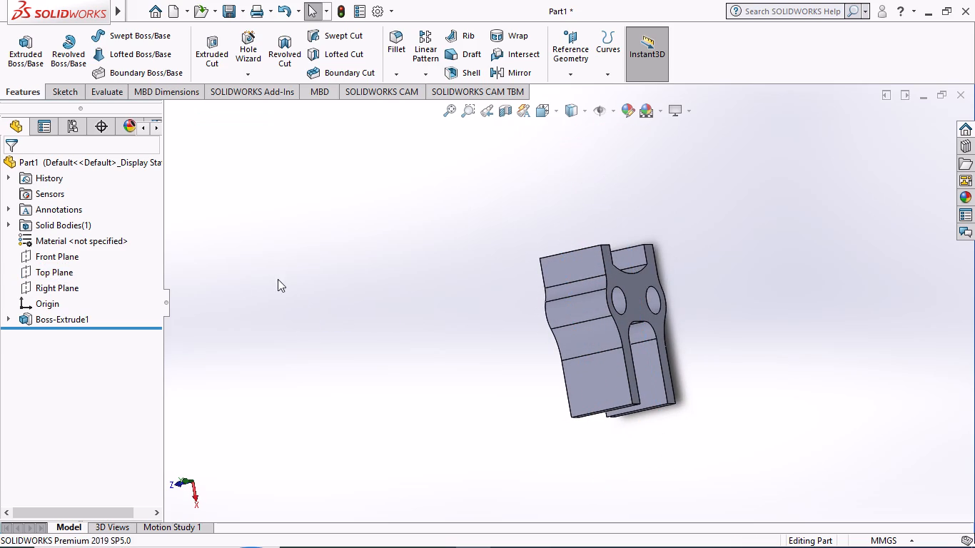
pyautogui.click(60, 271)
pyautogui.click(73, 246)
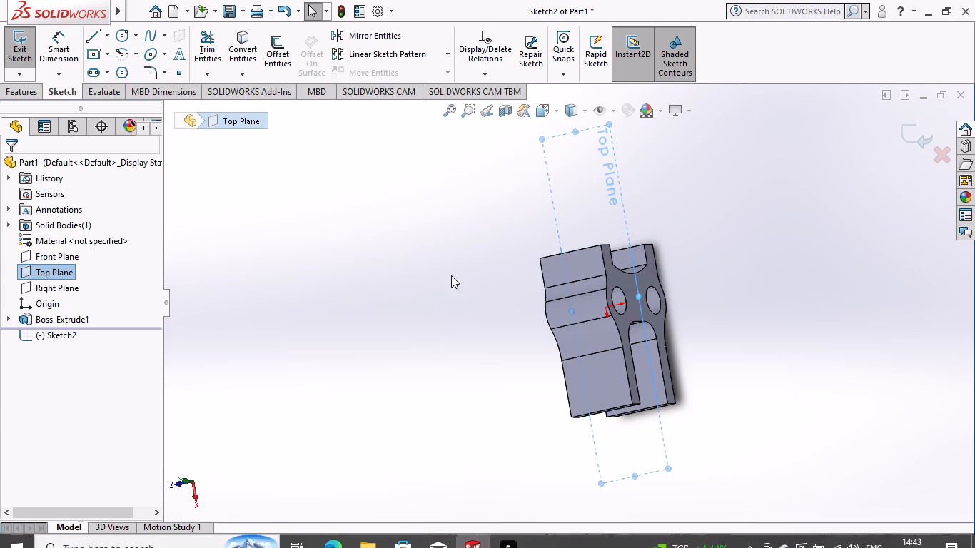
pyautogui.click(555, 110)
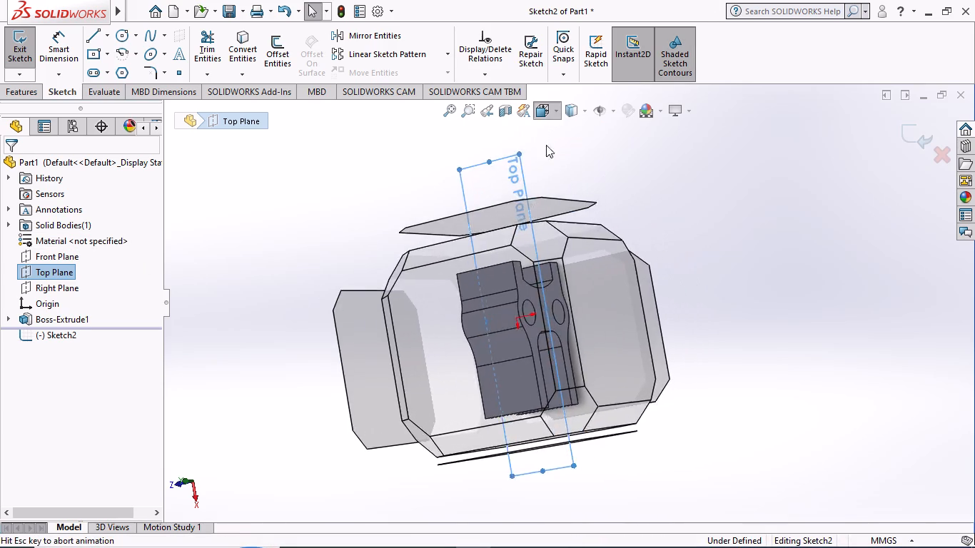
pyautogui.click(562, 169)
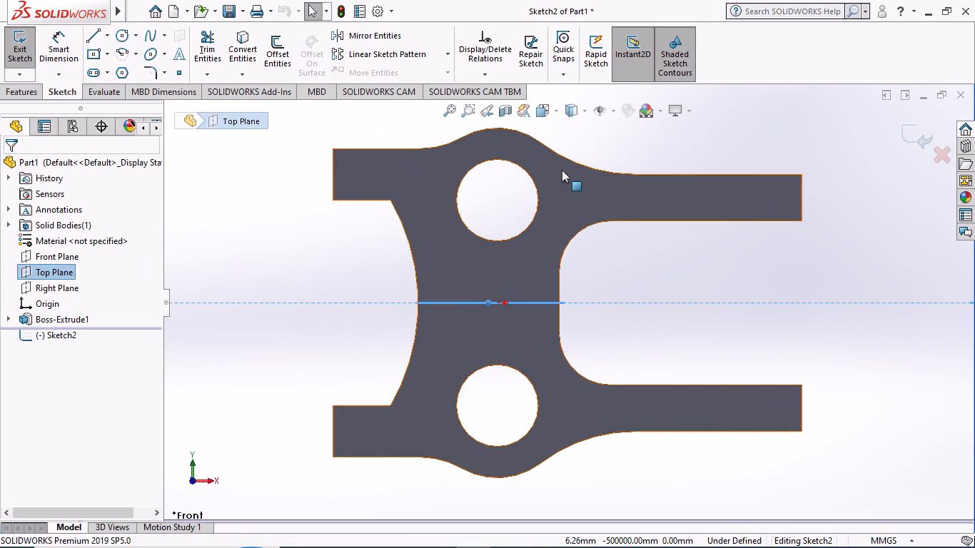
pyautogui.click(555, 108)
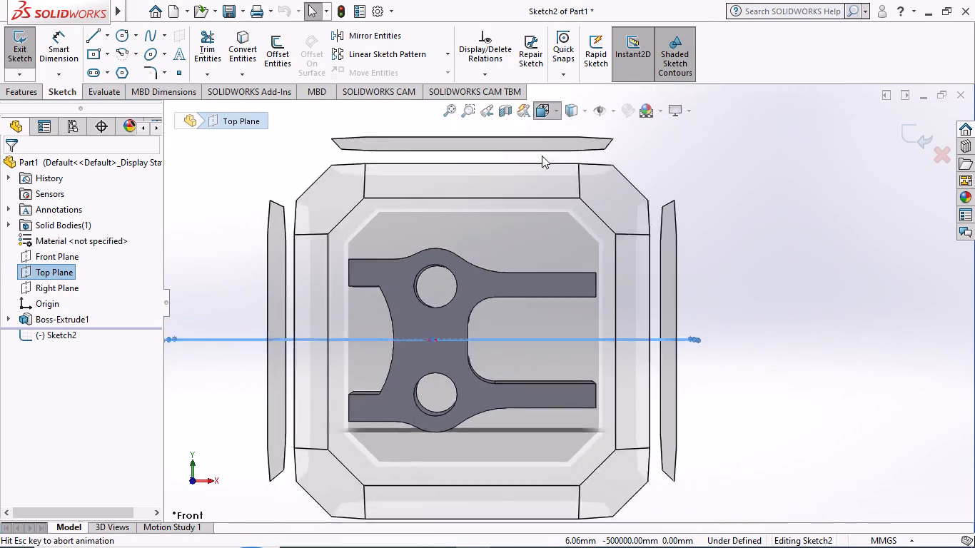
pyautogui.click(559, 142)
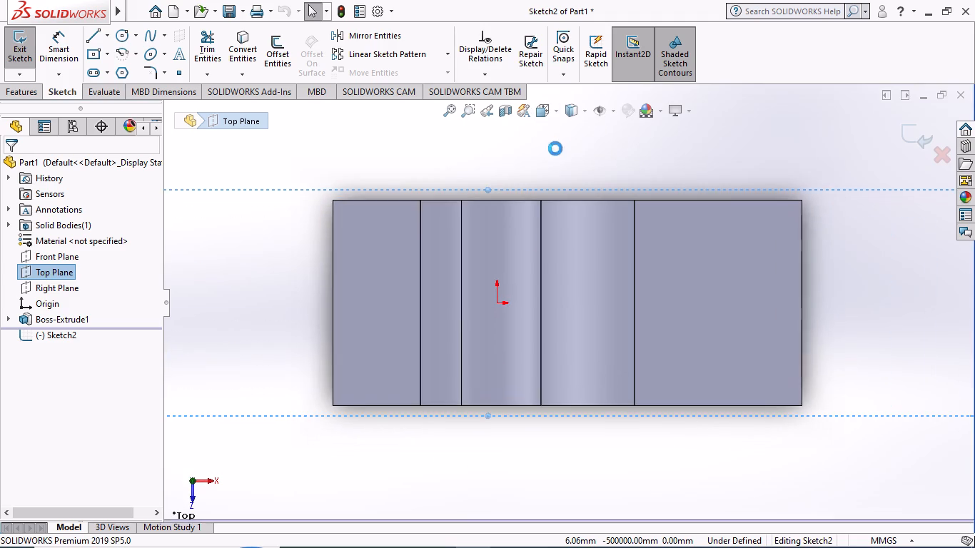
# Draw a horizontal centerline about 61 mm long and a vertical centerline about 39 mm long through the origin, extending beyond the body's edges.
pyautogui.scroll(1, 415, 320)
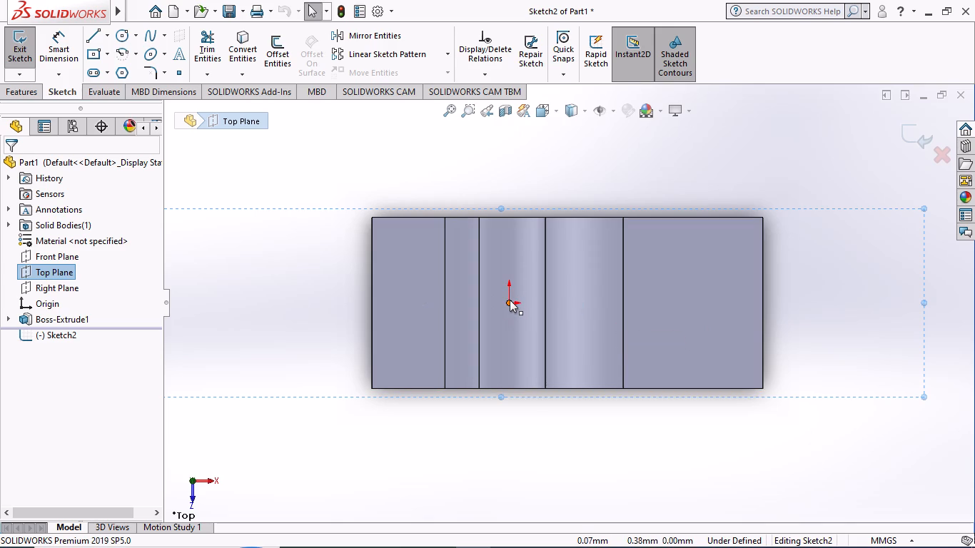
pyautogui.click(107, 31)
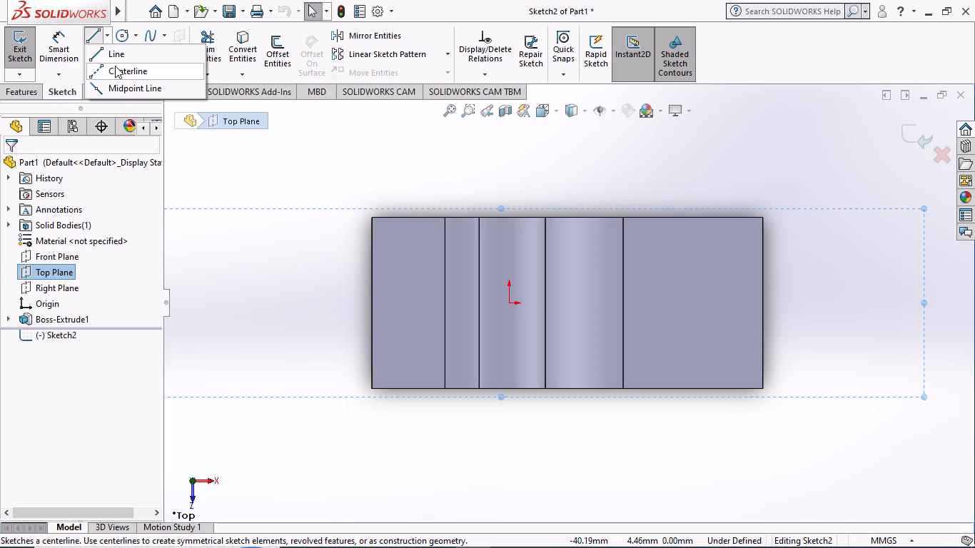
pyautogui.click(115, 66)
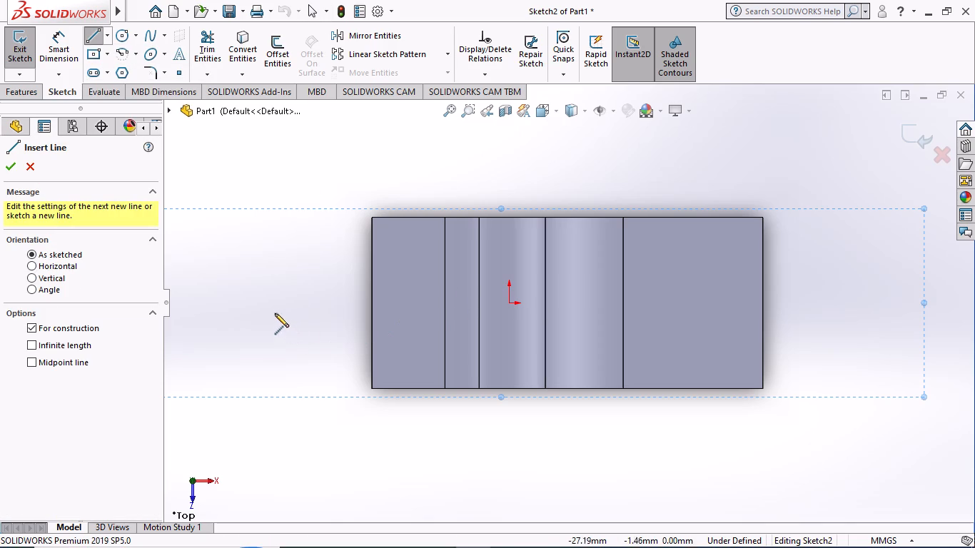
pyautogui.click(278, 301)
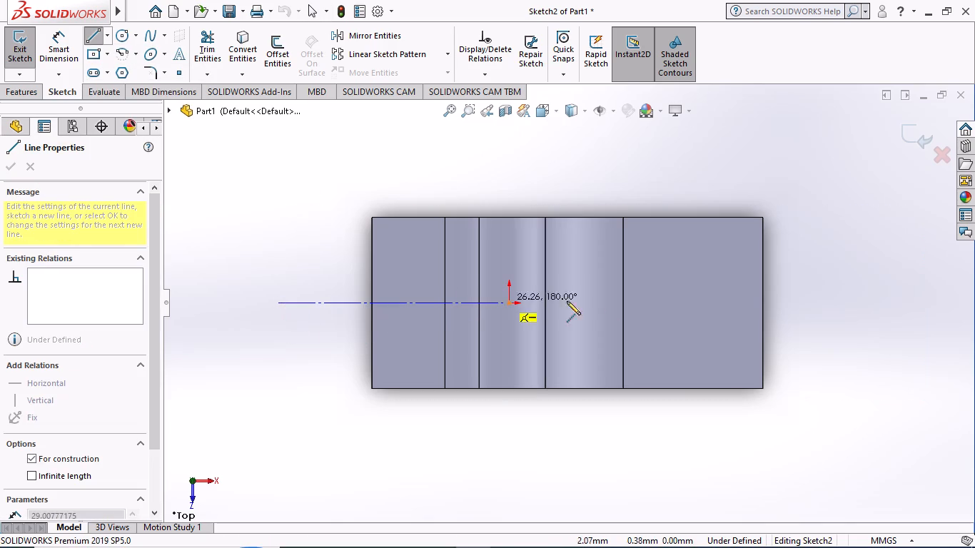
pyautogui.click(802, 300)
pyautogui.press('Escape')
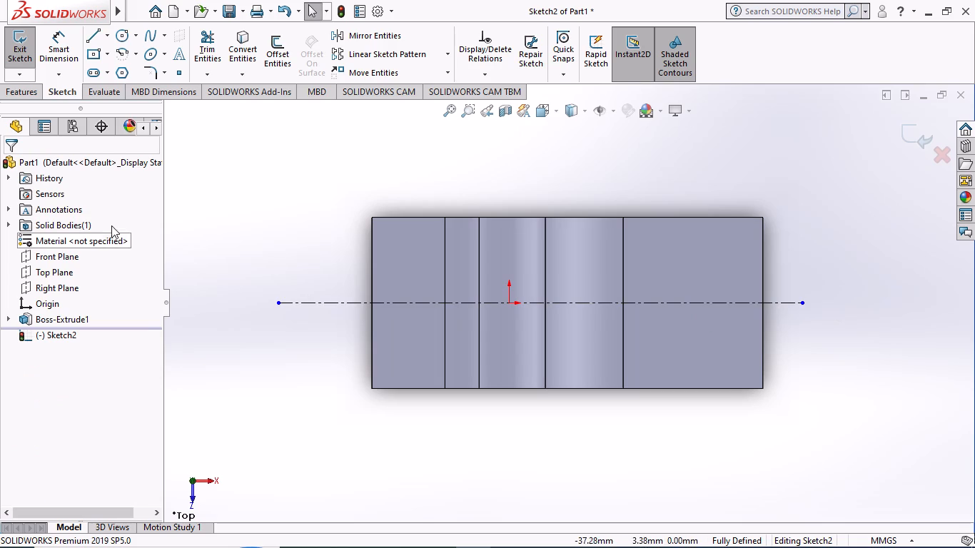
pyautogui.click(105, 35)
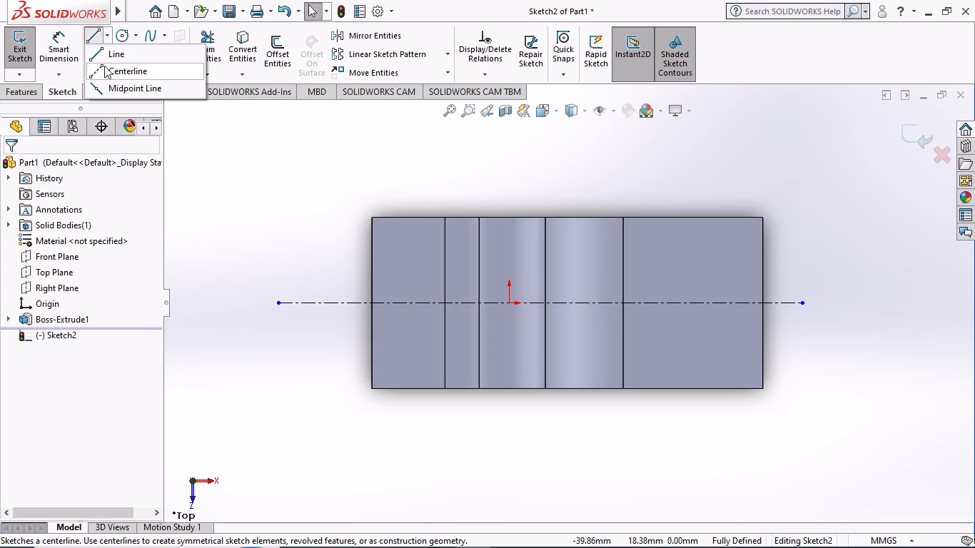
pyautogui.click(104, 66)
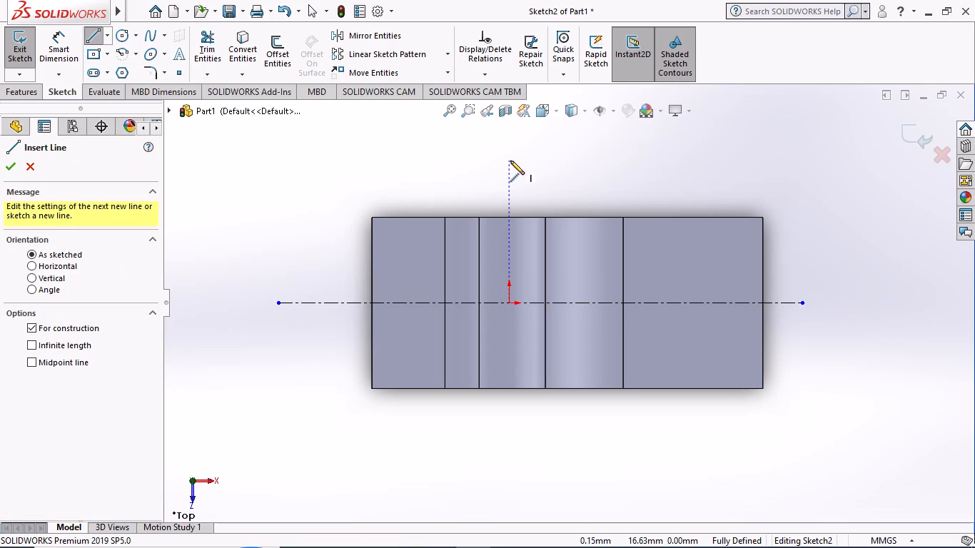
pyautogui.click(510, 161)
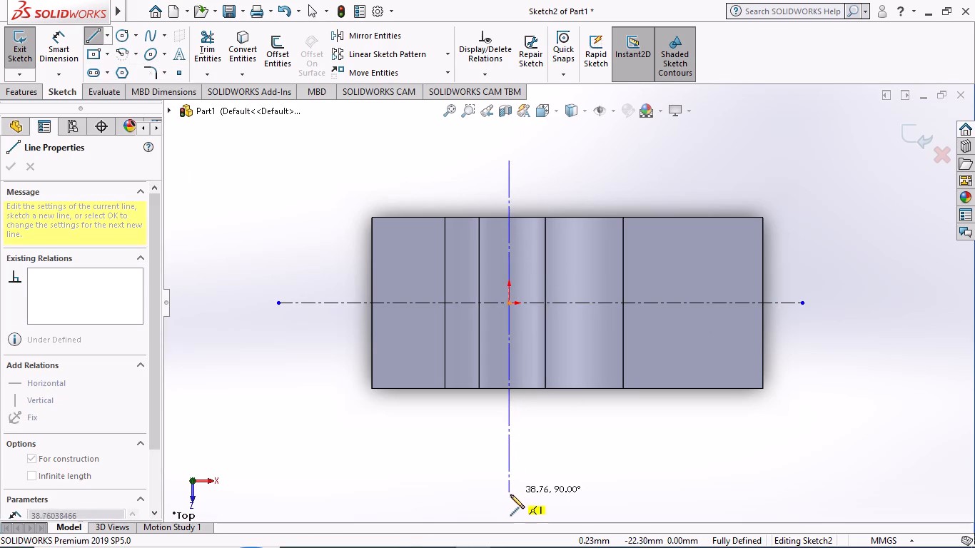
pyautogui.click(509, 495)
pyautogui.press('Escape')
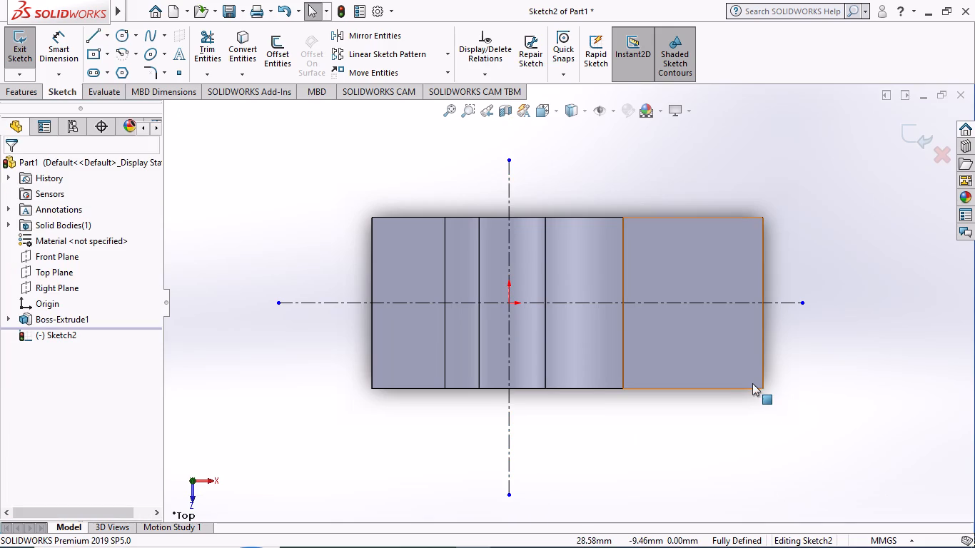
# Exit the Top Plane sketch and change the boss extrusion's Mid Plane depth to 70 mm.
pyautogui.scroll(-3, 528, 245)
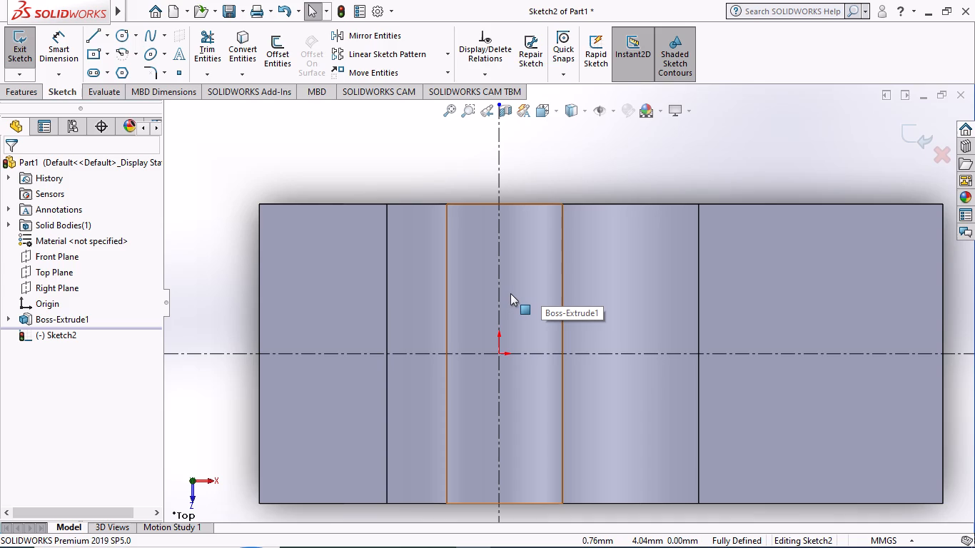
pyautogui.scroll(2, 511, 290)
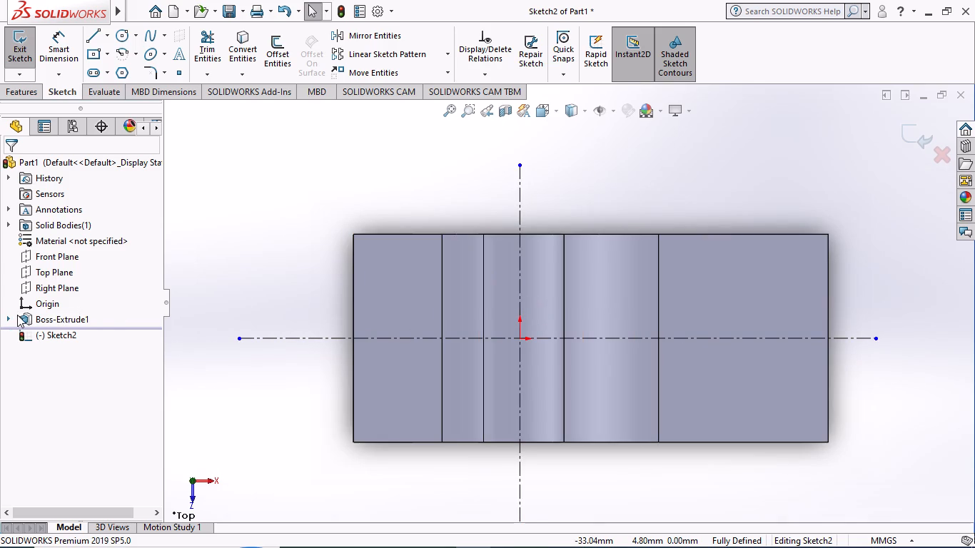
pyautogui.click(54, 317)
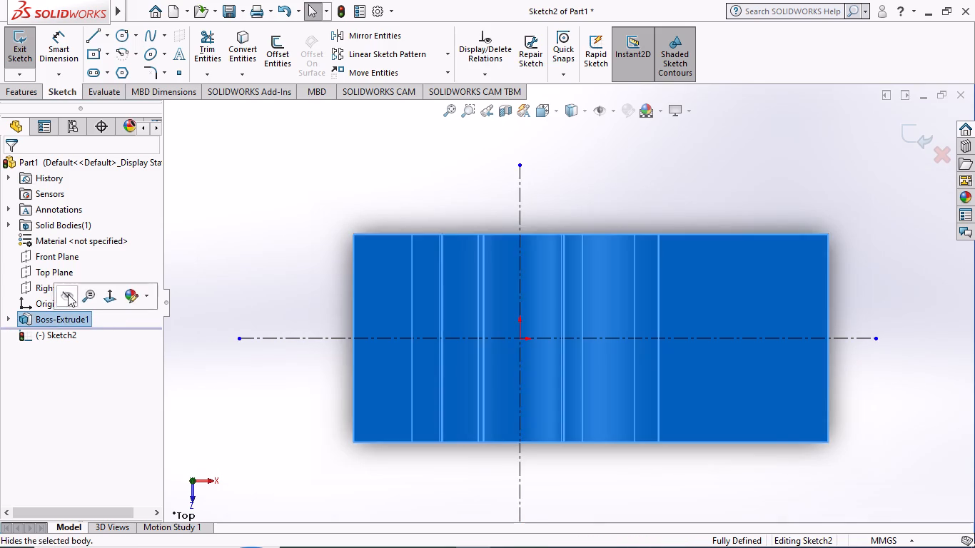
pyautogui.click(205, 266)
pyautogui.click(21, 47)
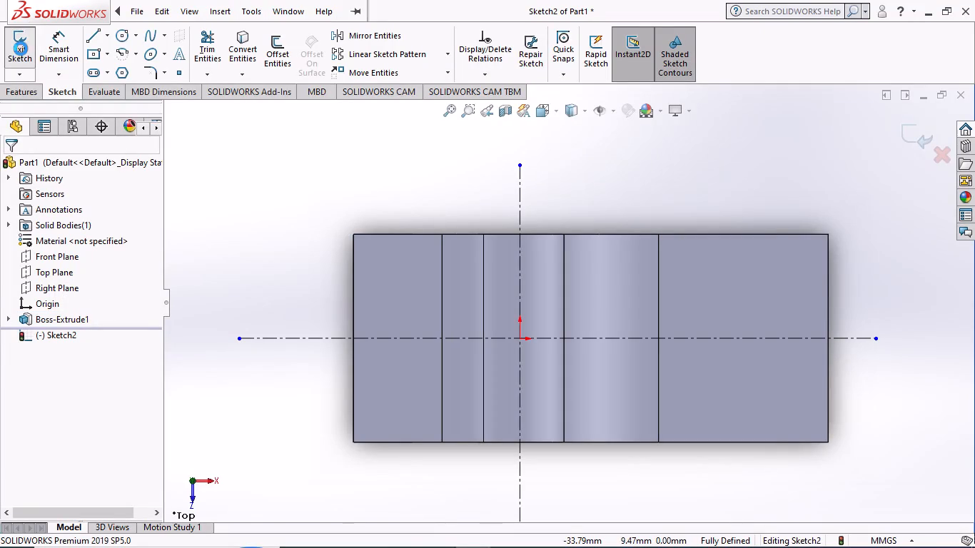
pyautogui.click(64, 318)
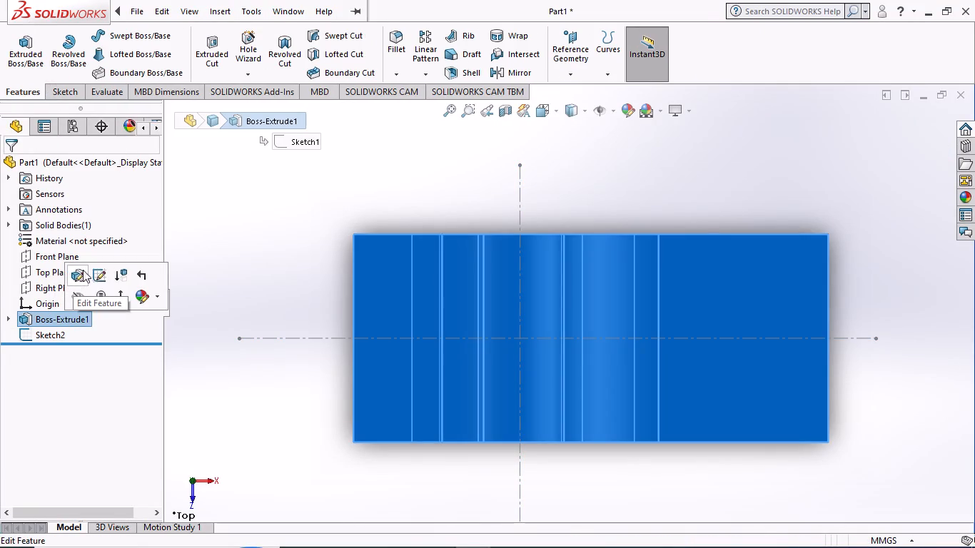
pyautogui.click(84, 269)
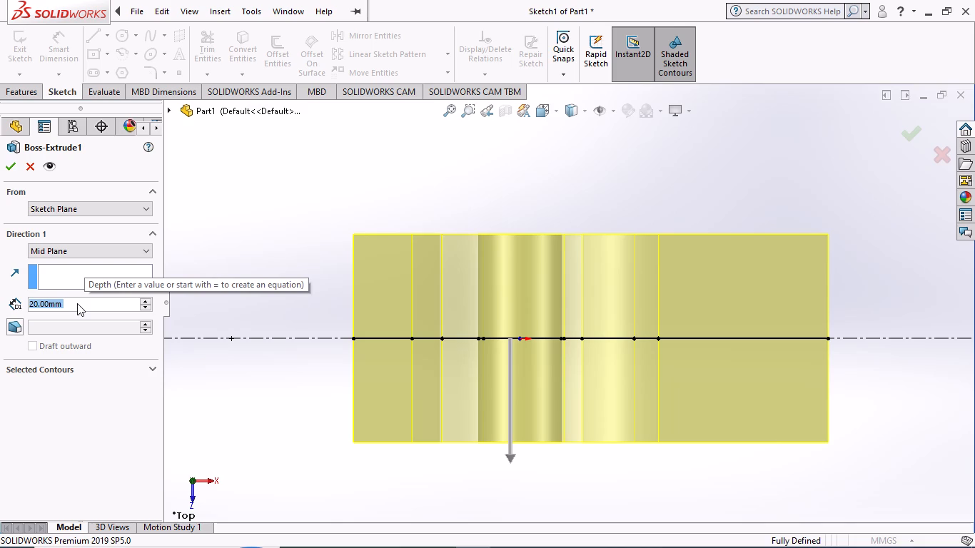
pyautogui.write('70')
pyautogui.press('Return')
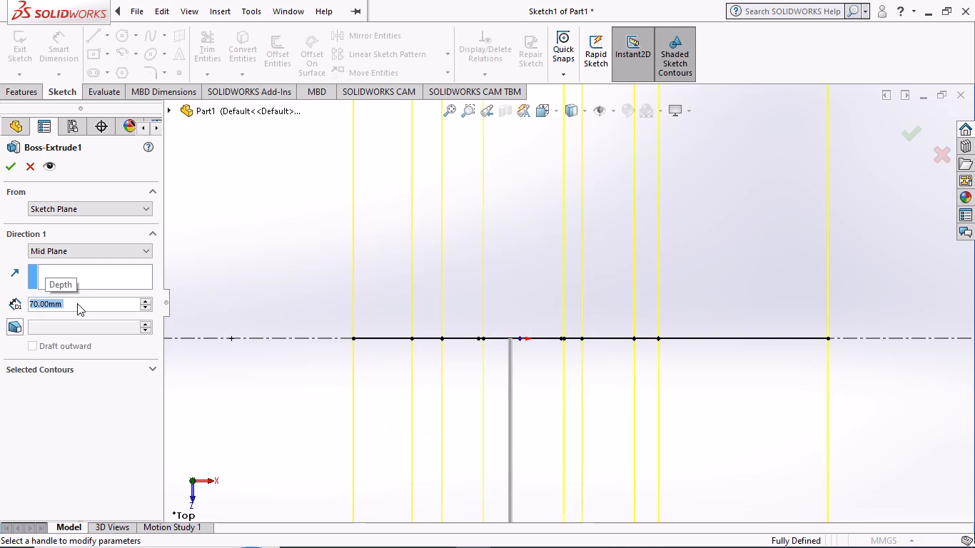
pyautogui.click(9, 168)
pyautogui.scroll(4, 201, 379)
pyautogui.scroll(1, 567, 411)
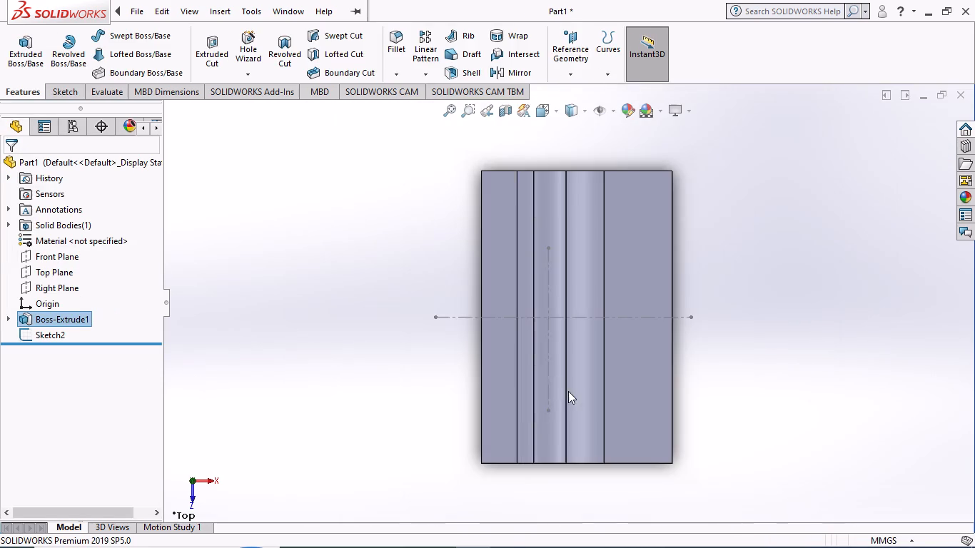
pyautogui.scroll(-2, 544, 293)
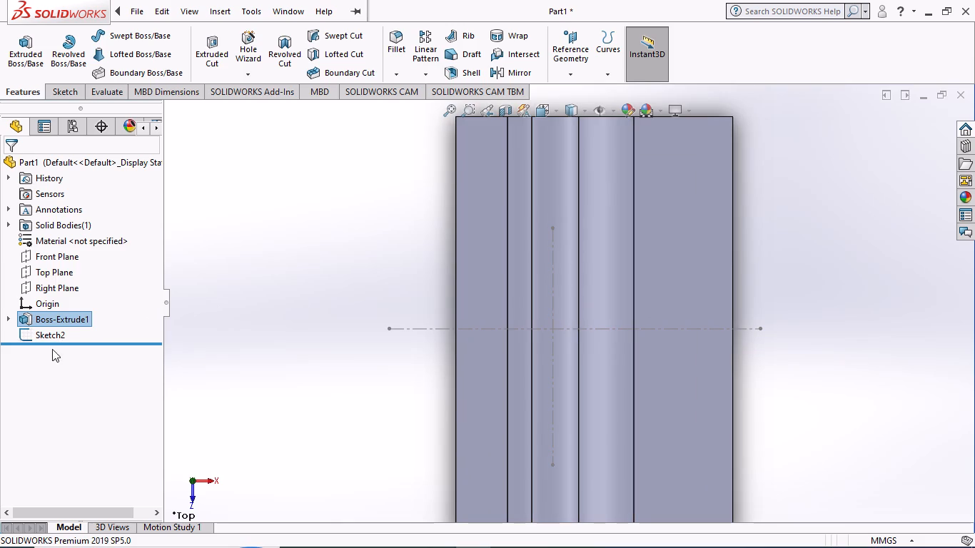
# Reopen the Top Plane centerline sketch for editing.
pyautogui.click(44, 342)
pyautogui.click(48, 333)
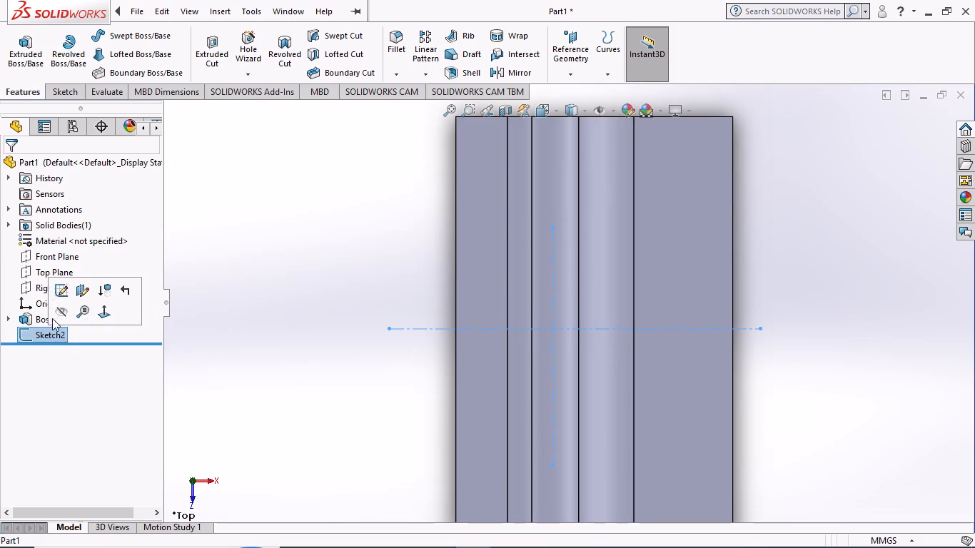
pyautogui.click(61, 290)
pyautogui.scroll(-1, 590, 332)
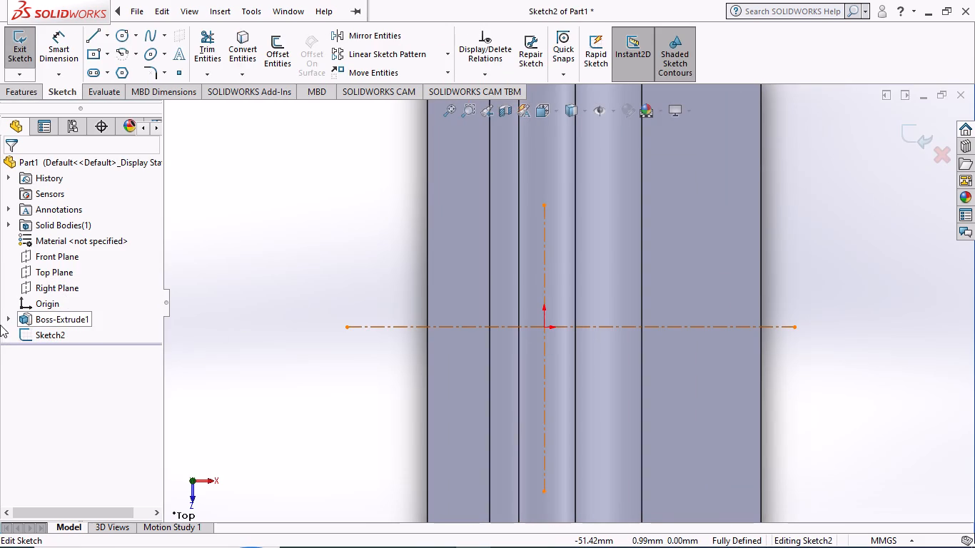
pyautogui.click(8, 316)
pyautogui.click(8, 316)
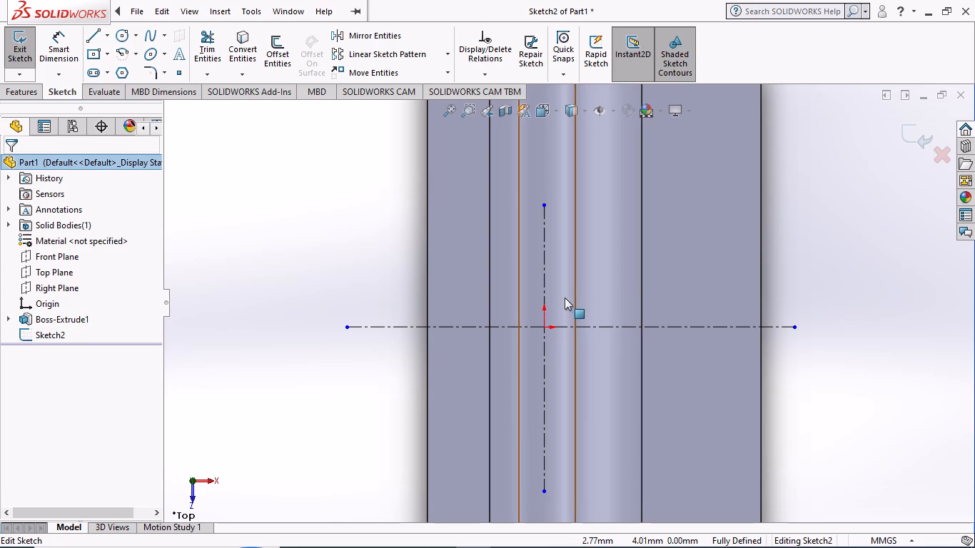
# Draw a circle of about 2.8 mm radius on the horizontal centerline, centred about 12 mm from the origin on the negative X side.
pyautogui.scroll(2, 563, 297)
pyautogui.scroll(-3, 588, 294)
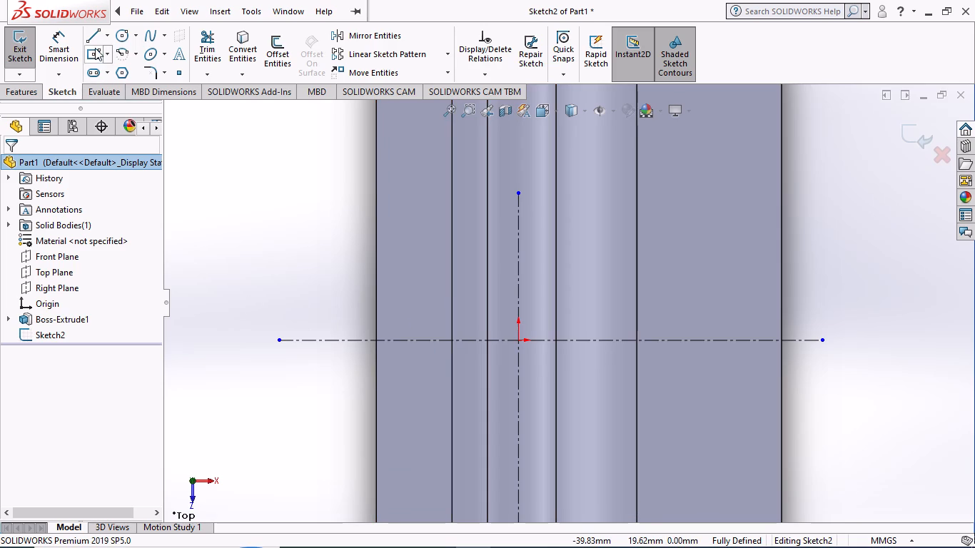
pyautogui.click(121, 35)
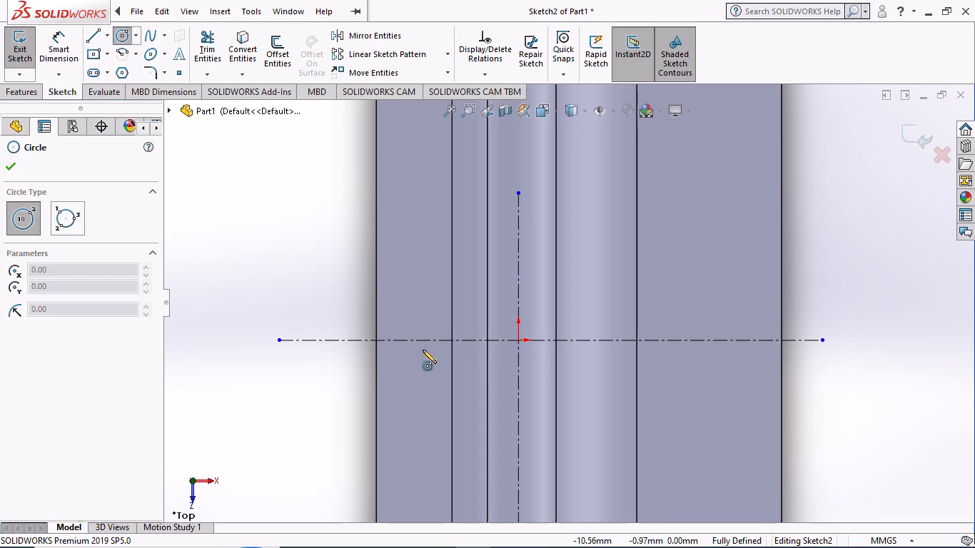
pyautogui.click(411, 339)
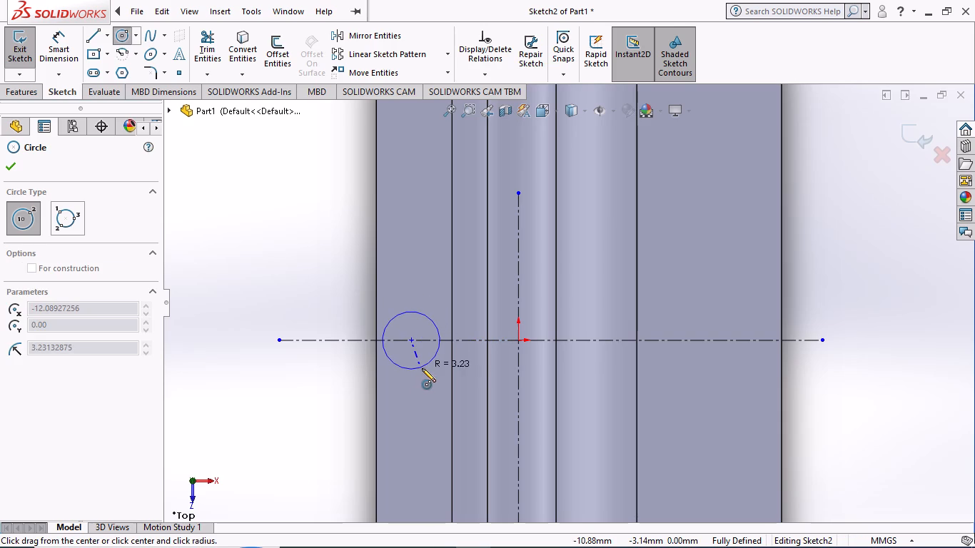
pyautogui.click(413, 365)
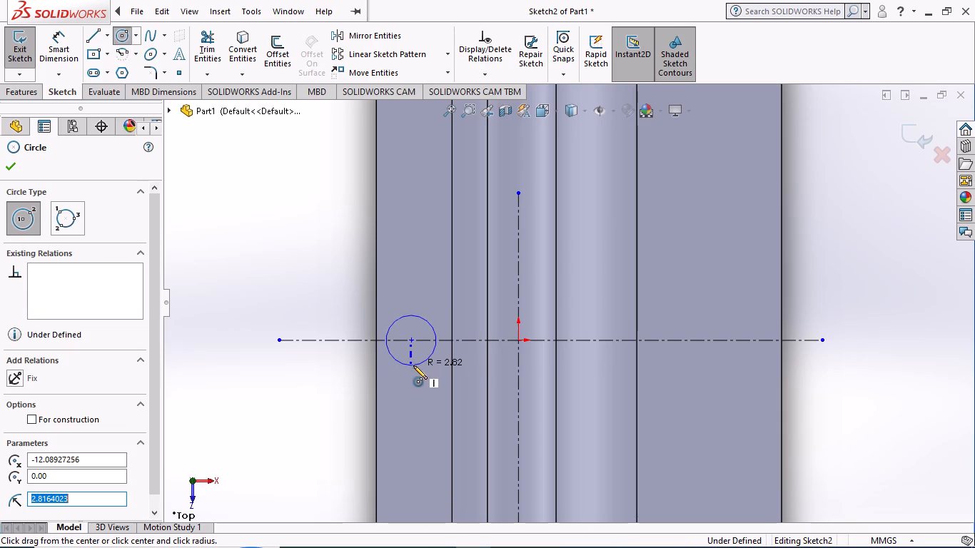
pyautogui.click(11, 166)
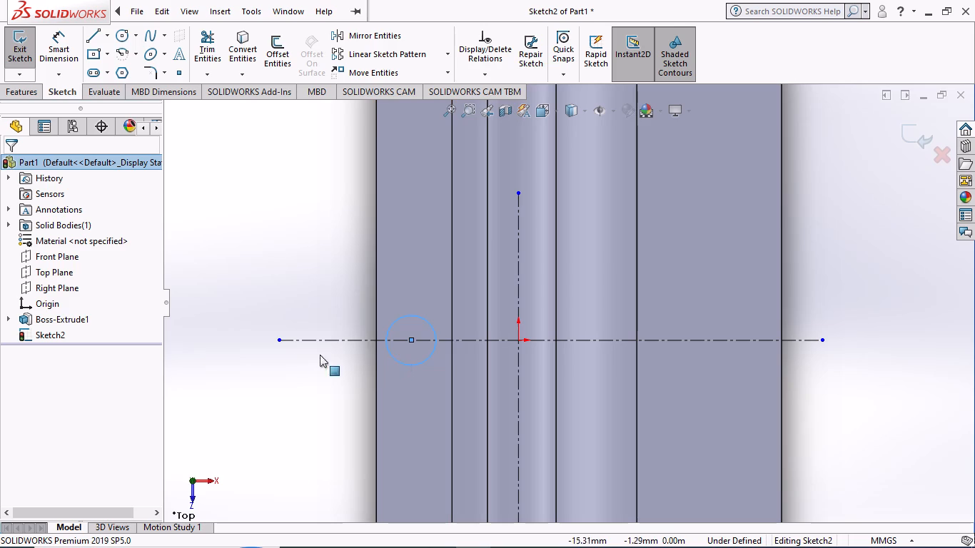
# Make the circle tangent to the body's outer edge on the negative X side.
pyautogui.click(272, 357)
pyautogui.keyDown('ctrl'); pyautogui.click(386, 347); pyautogui.keyUp('ctrl')
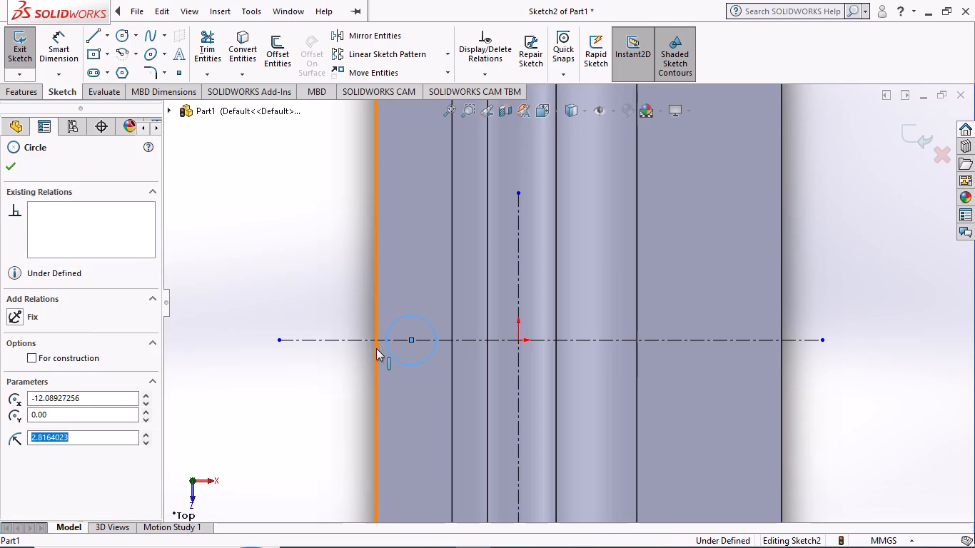
pyautogui.keyDown('ctrl'); pyautogui.click(376, 348); pyautogui.keyUp('ctrl')
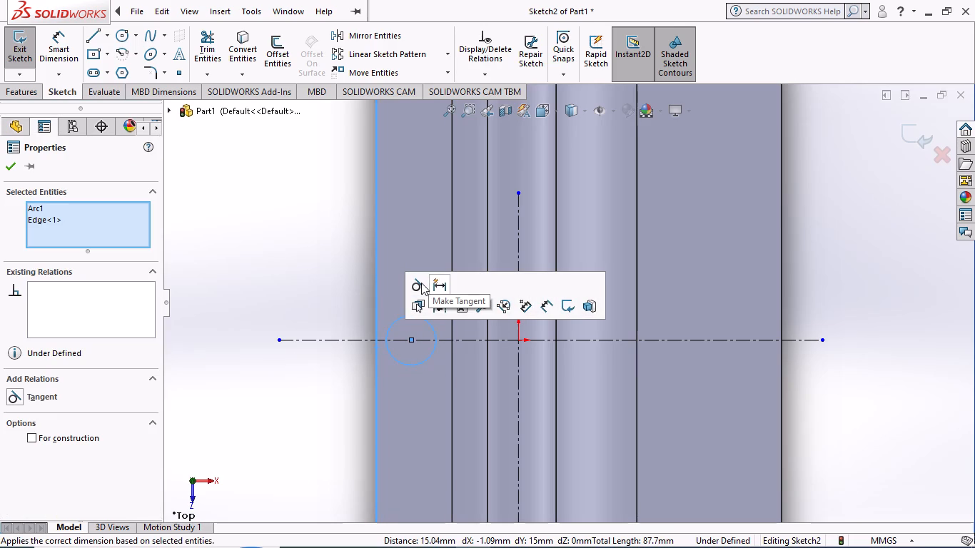
pyautogui.click(418, 283)
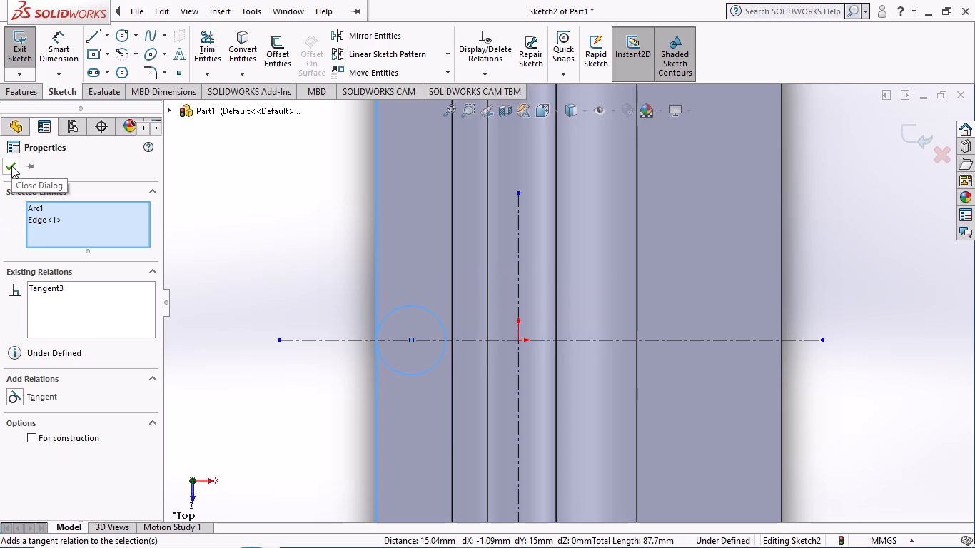
pyautogui.click(11, 165)
# Dimension the tangent circle's diameter to 8 mm.
pyautogui.click(52, 48)
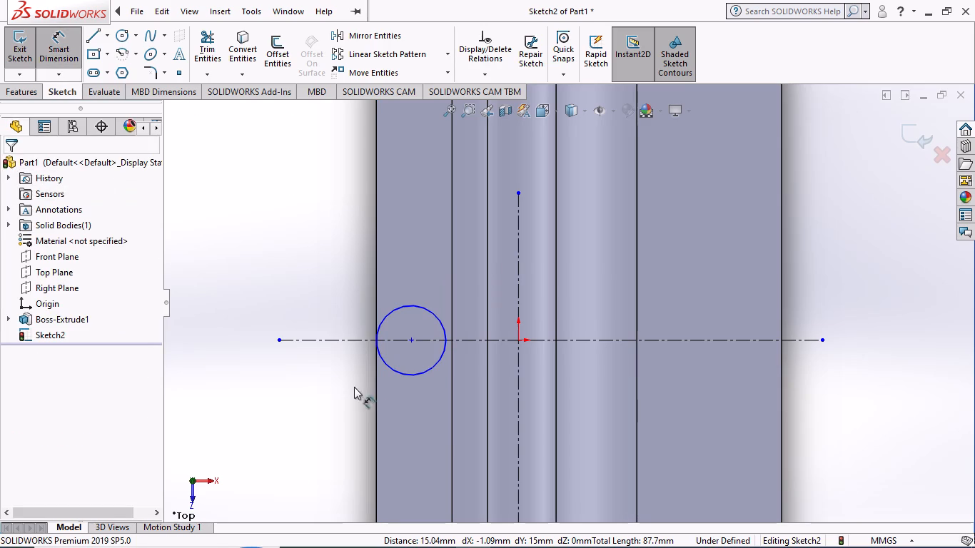
pyautogui.click(383, 361)
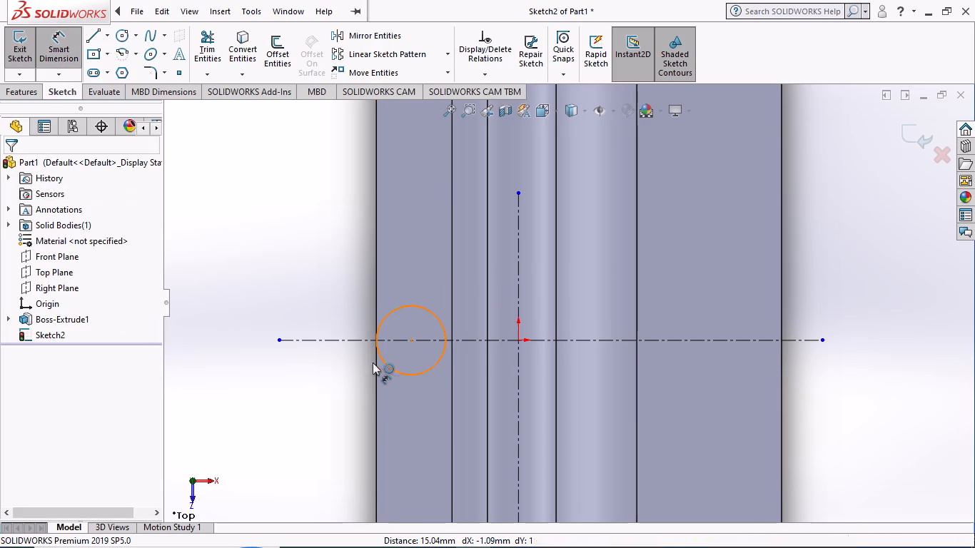
pyautogui.click(293, 383)
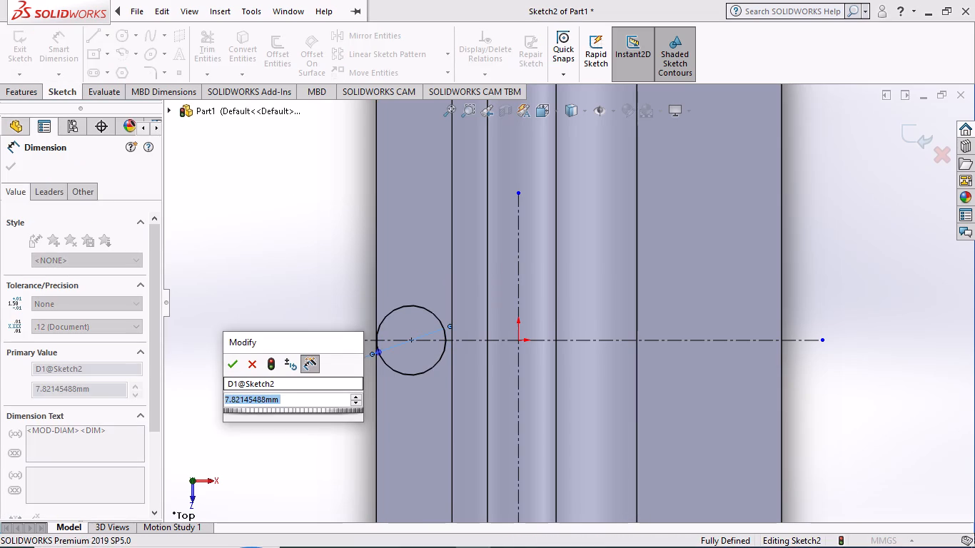
pyautogui.press('8')
pyautogui.press('Return')
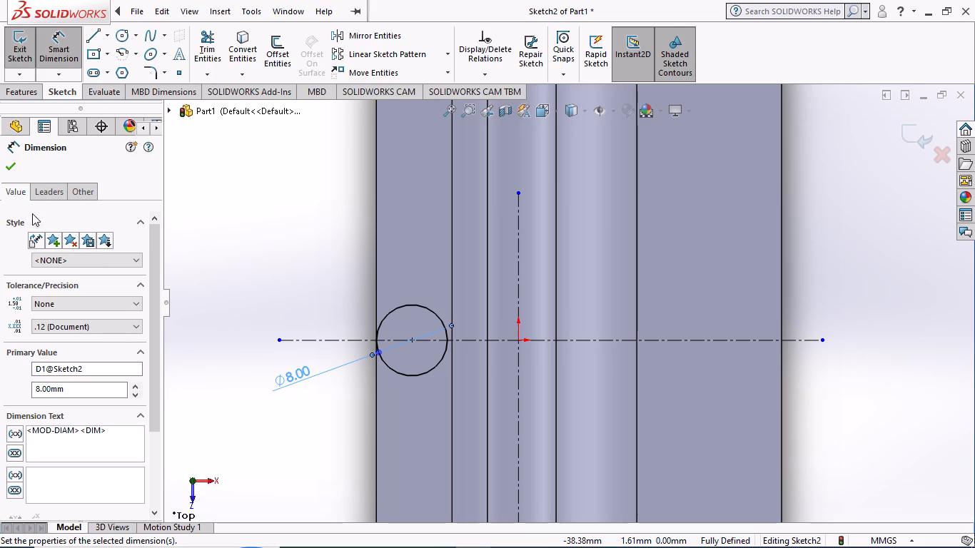
pyautogui.click(6, 167)
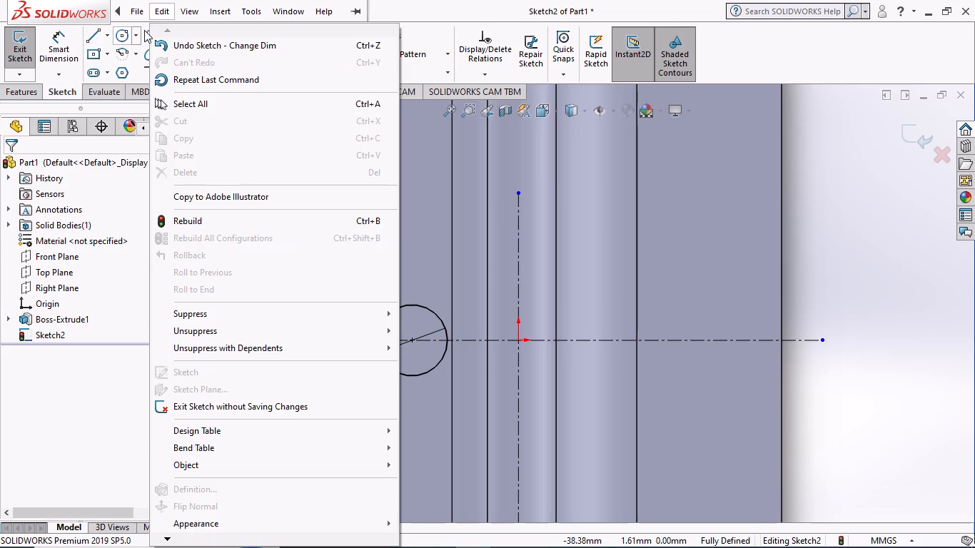
# Draw a smaller circle concentric with the 8 mm circle and dimension its diameter to 4 mm.
pyautogui.click(124, 37)
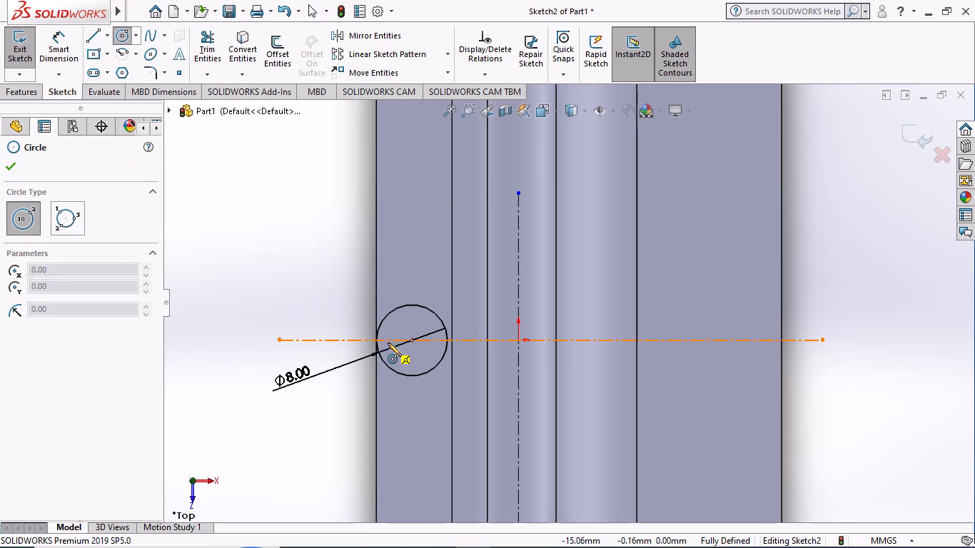
pyautogui.click(410, 340)
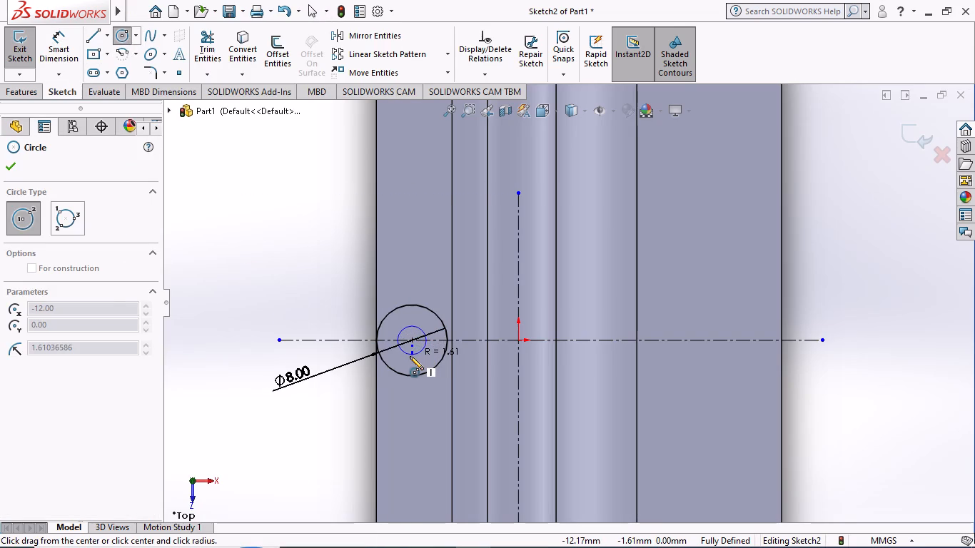
pyautogui.click(410, 356)
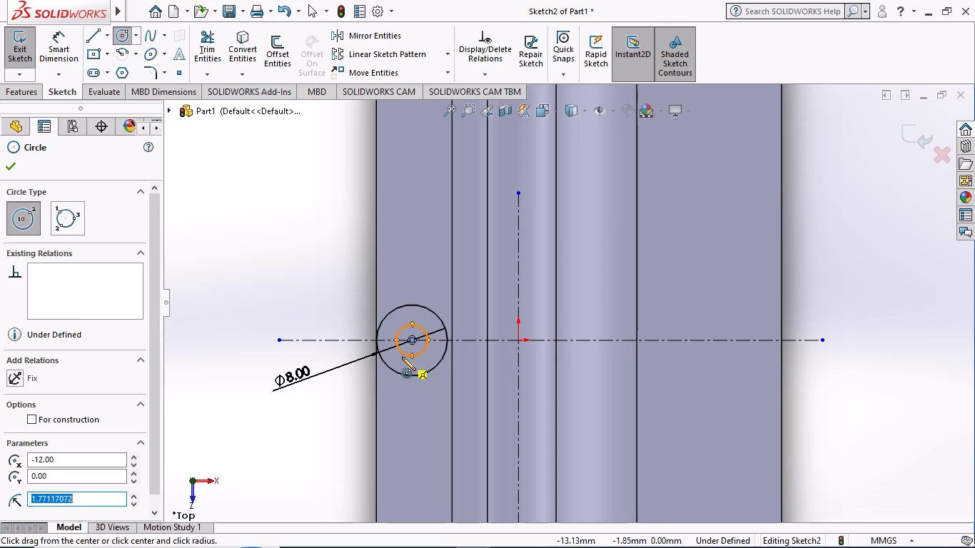
pyautogui.press('Escape')
pyautogui.click(56, 47)
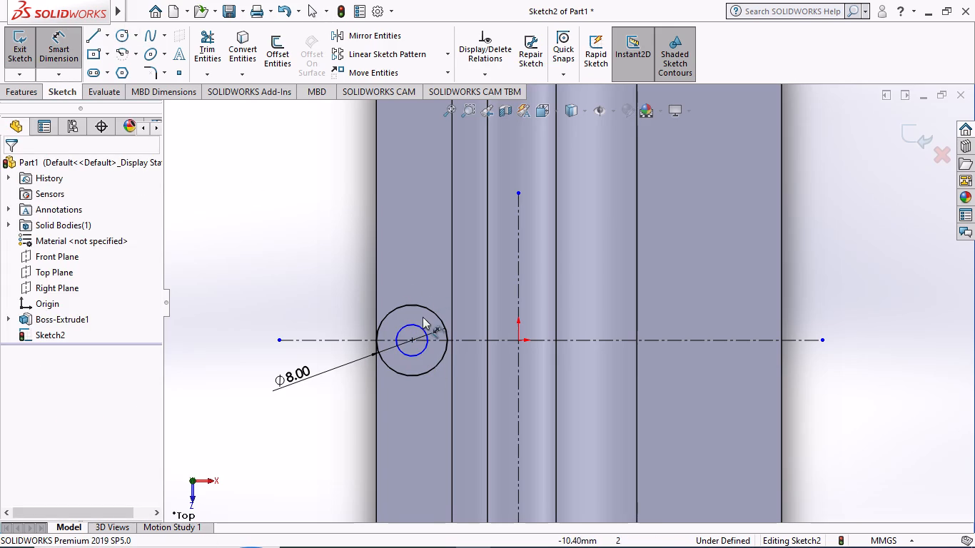
pyautogui.click(410, 323)
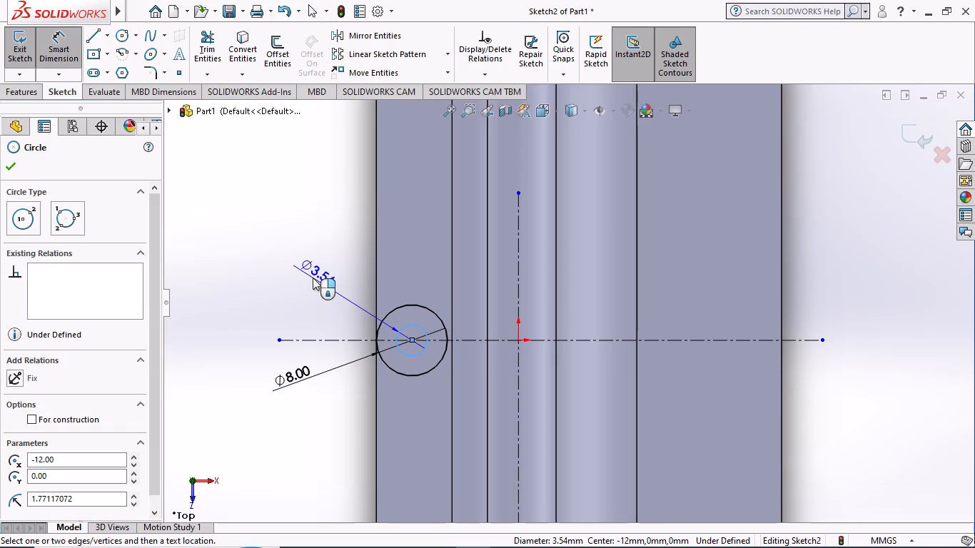
pyautogui.click(313, 278)
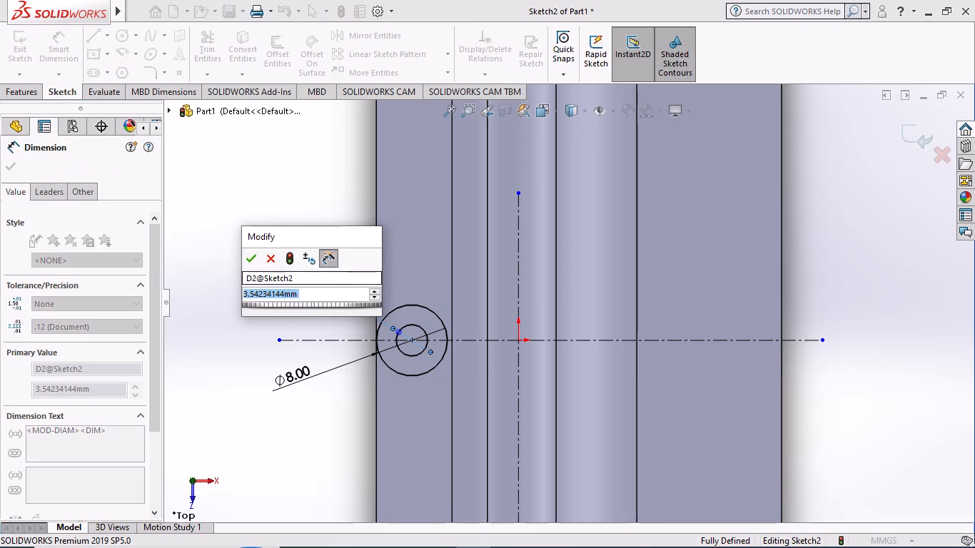
pyautogui.press('4')
pyautogui.press('Return')
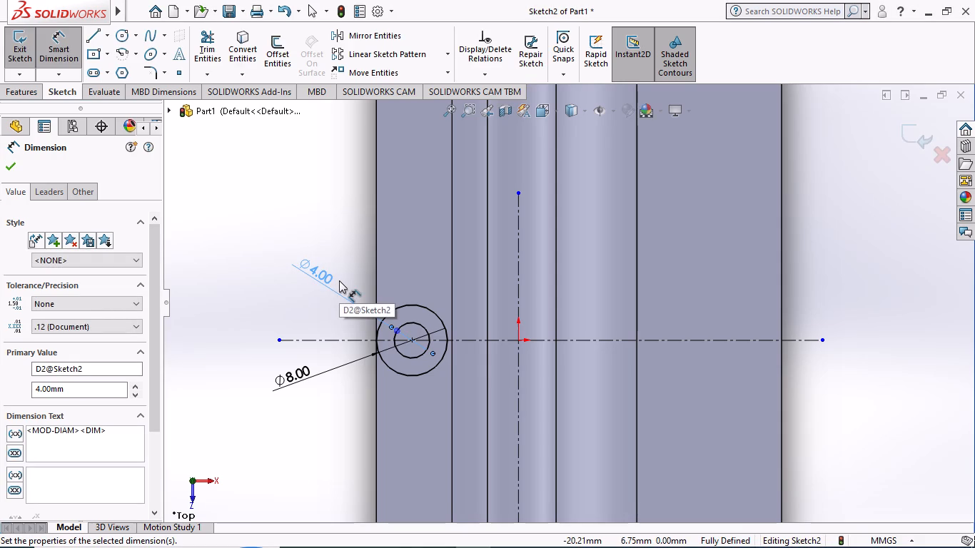
pyautogui.click(7, 158)
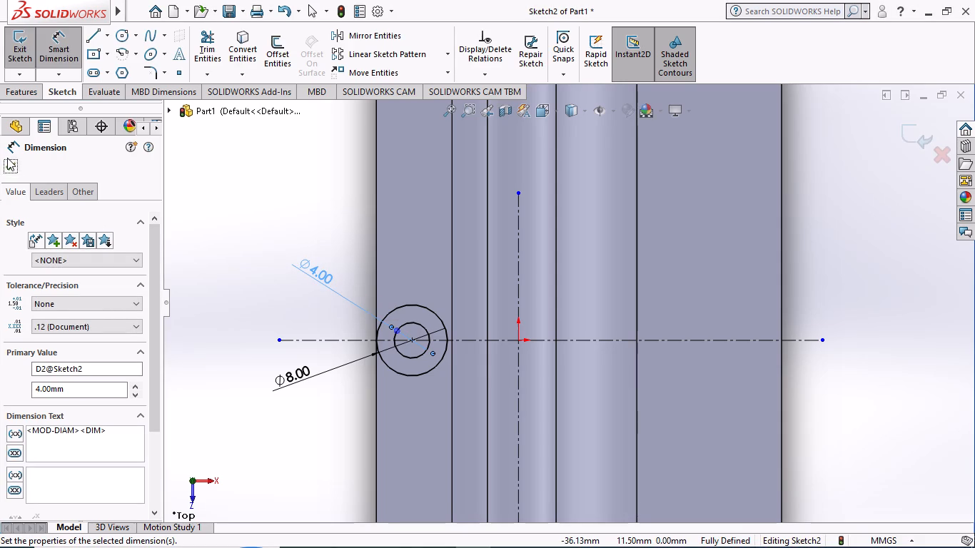
pyautogui.click(0, 163)
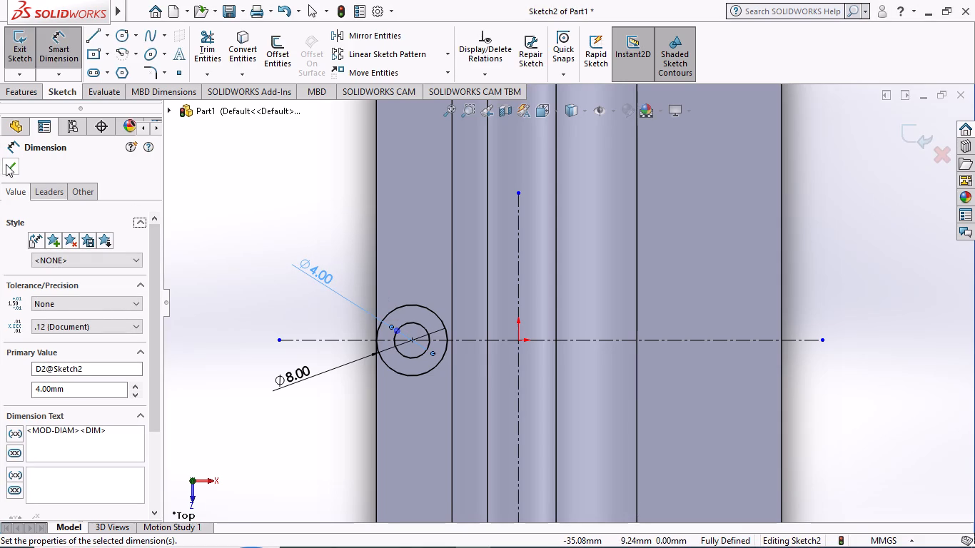
pyautogui.click(9, 164)
pyautogui.scroll(2, 364, 342)
pyautogui.scroll(-2, 454, 338)
pyautogui.scroll(-1, 614, 305)
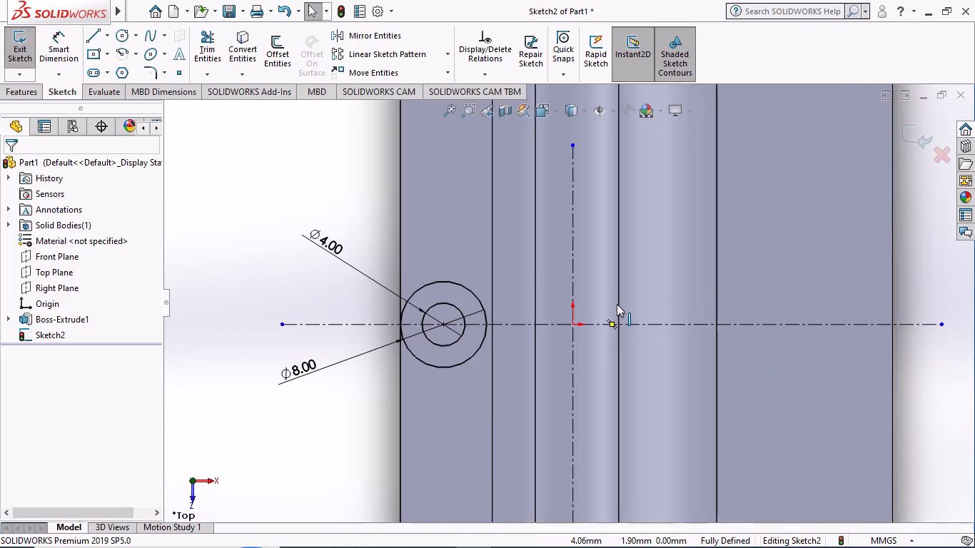
# Draw a horizontal line from the 8 mm circle's positive-Z quadrant point toward positive X and dimension its length to 22 mm.
pyautogui.scroll(-2, 617, 304)
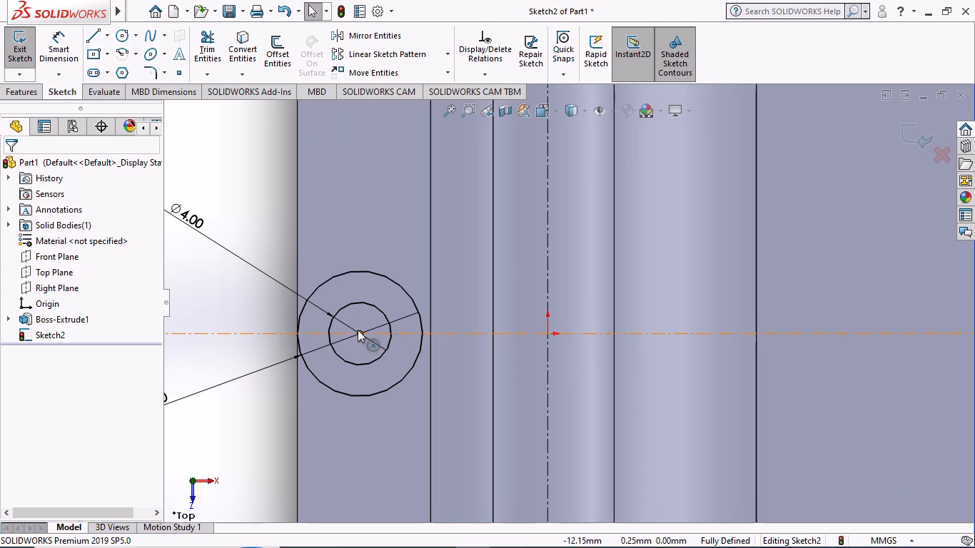
pyautogui.click(93, 35)
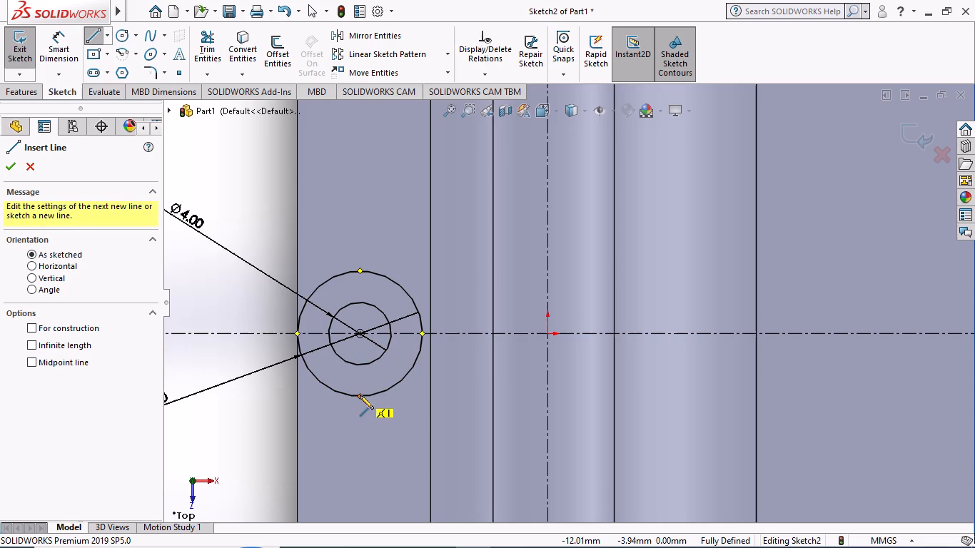
pyautogui.click(360, 395)
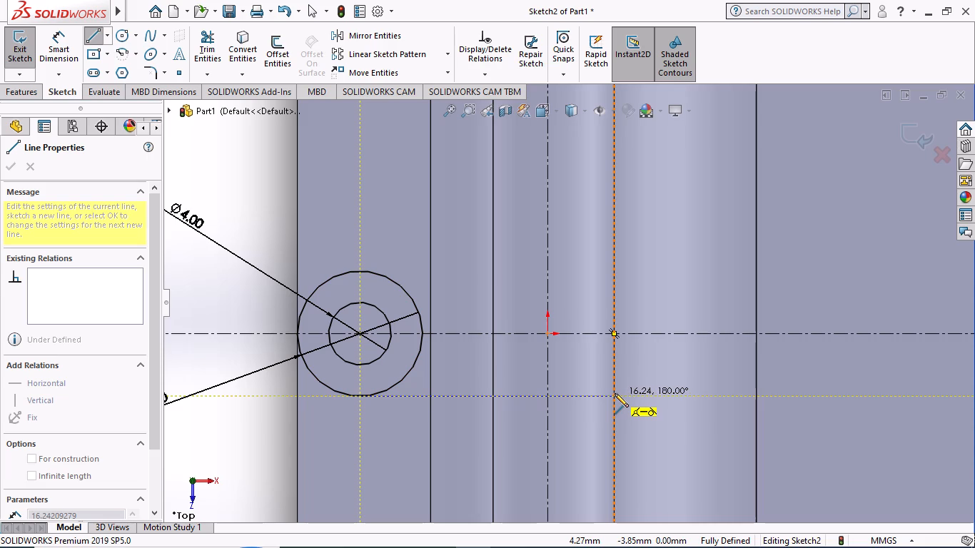
pyautogui.click(653, 395)
pyautogui.press('Escape')
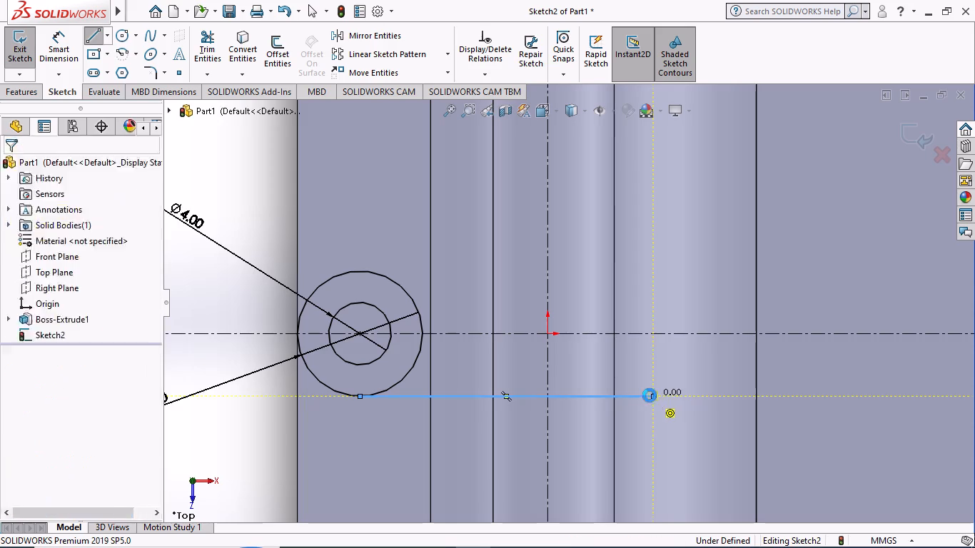
pyautogui.click(47, 56)
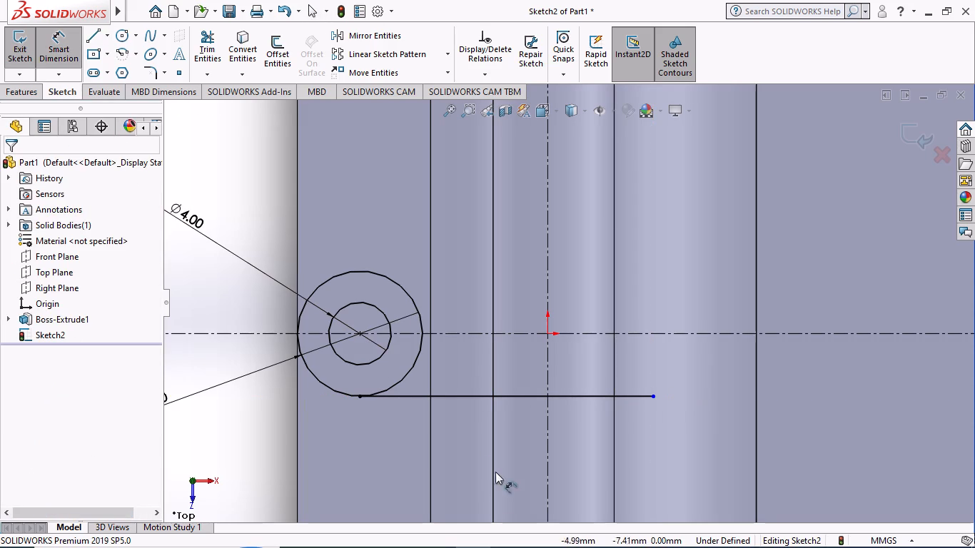
pyautogui.click(507, 399)
pyautogui.click(523, 443)
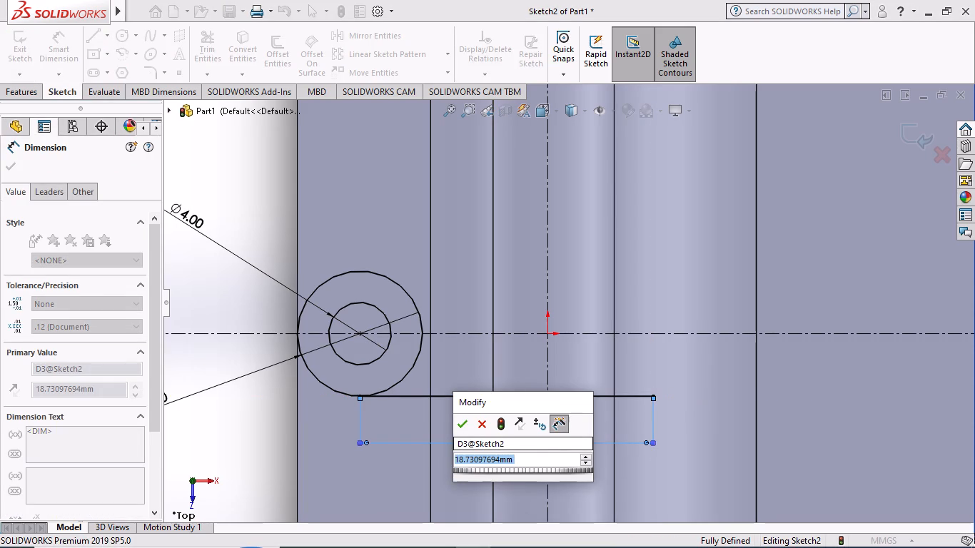
pyautogui.press('2')
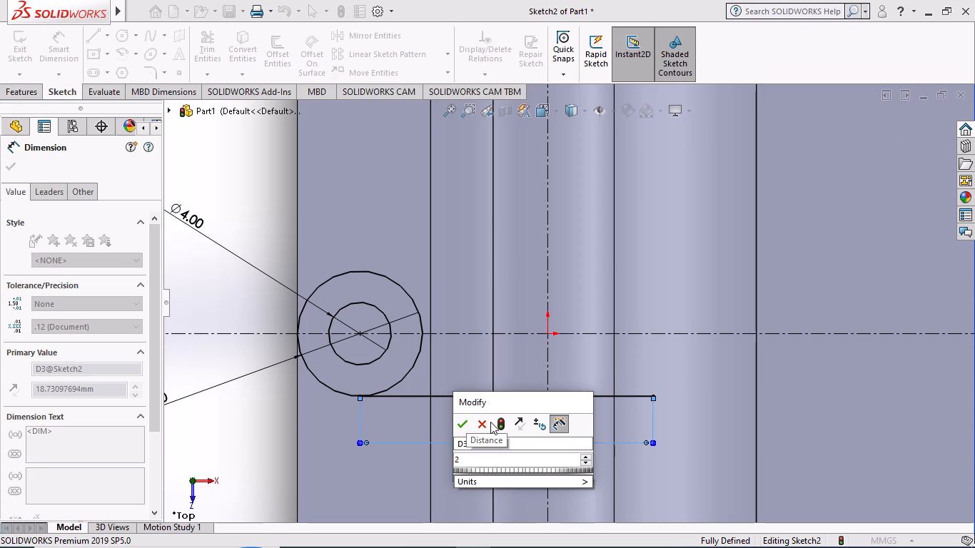
pyautogui.press('6')
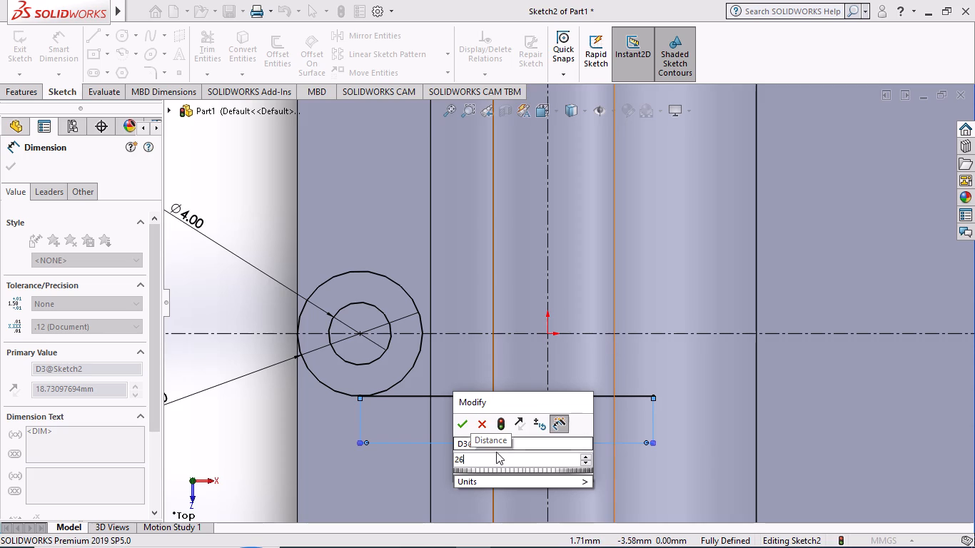
pyautogui.press('BackSpace')
pyautogui.press('2')
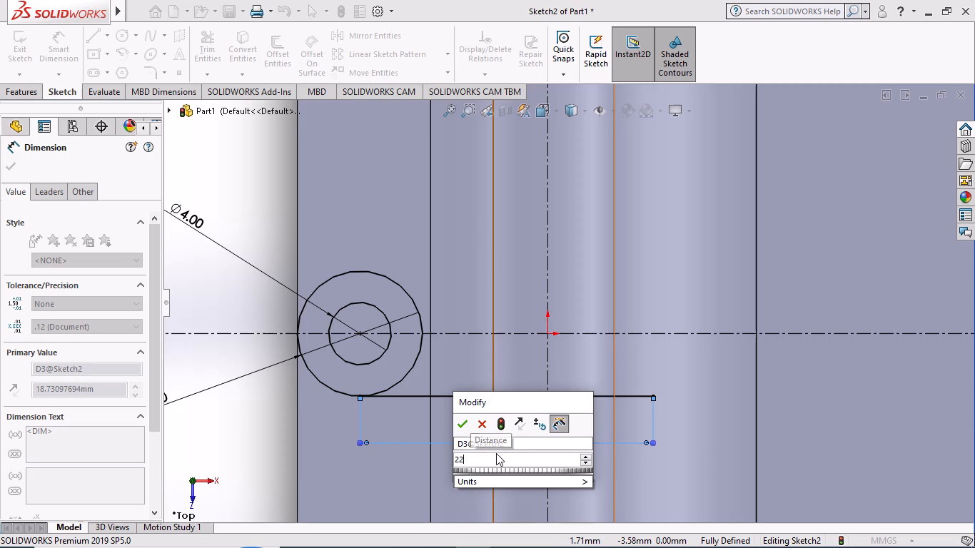
pyautogui.press('Return')
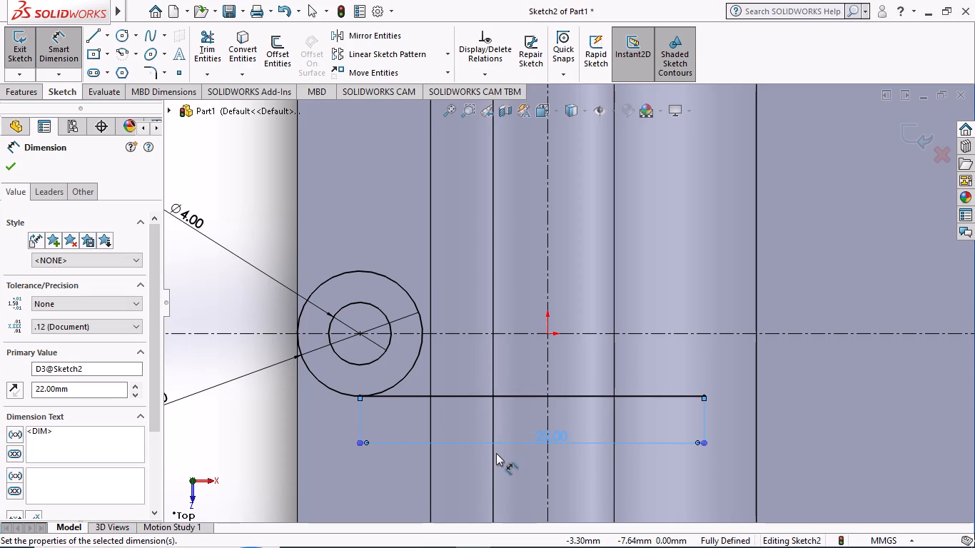
# Draw a horizontal line from the 8 mm circle's negative-Z quadrant point toward positive X and dimension its length to 7 mm.
pyautogui.scroll(2, 754, 352)
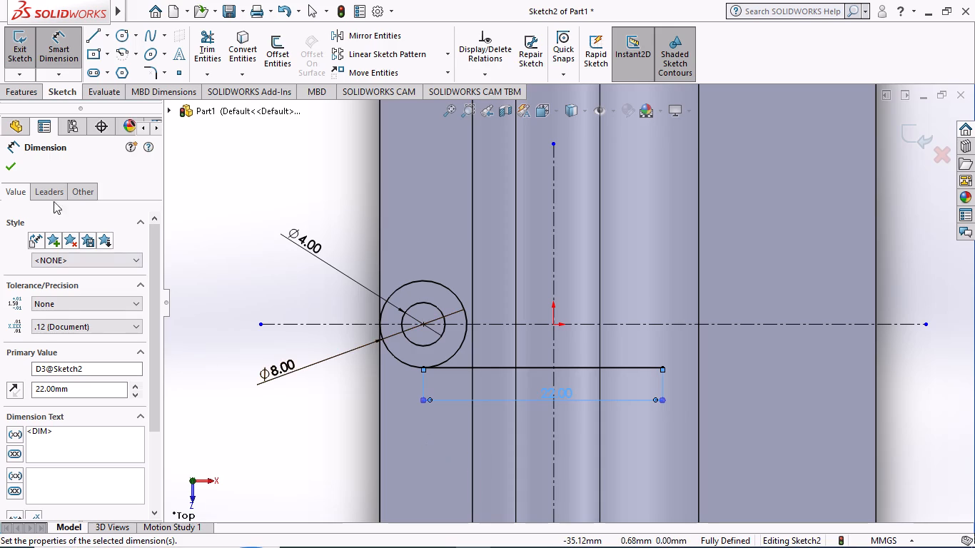
pyautogui.click(95, 34)
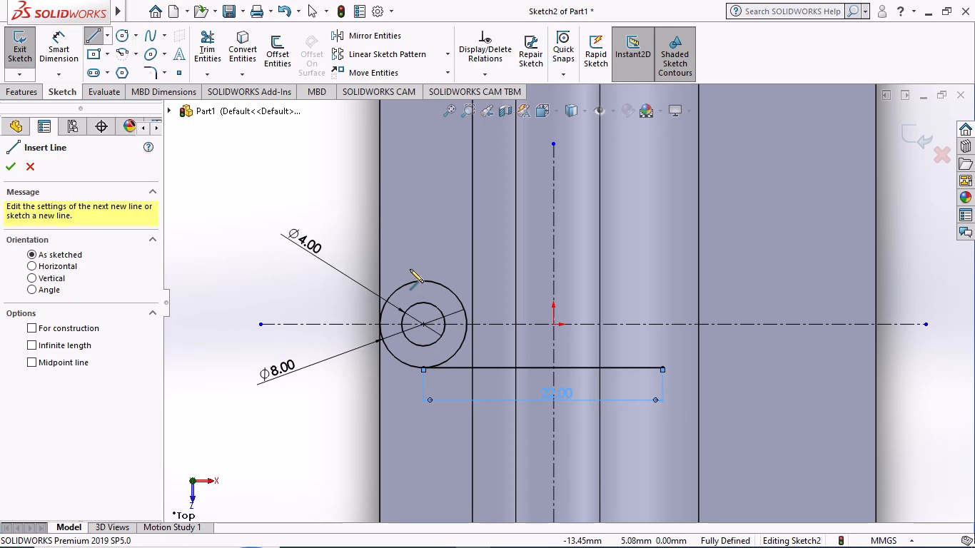
pyautogui.click(424, 280)
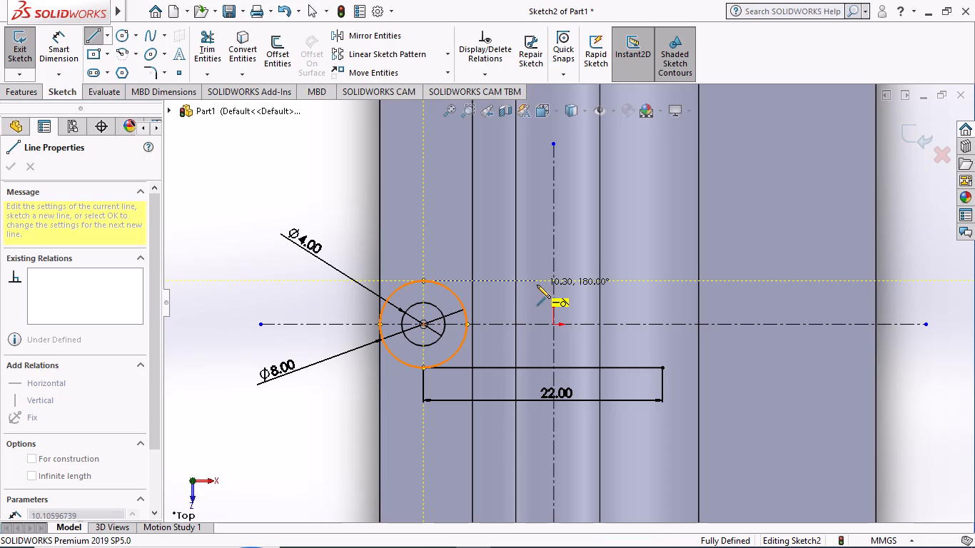
pyautogui.click(537, 285)
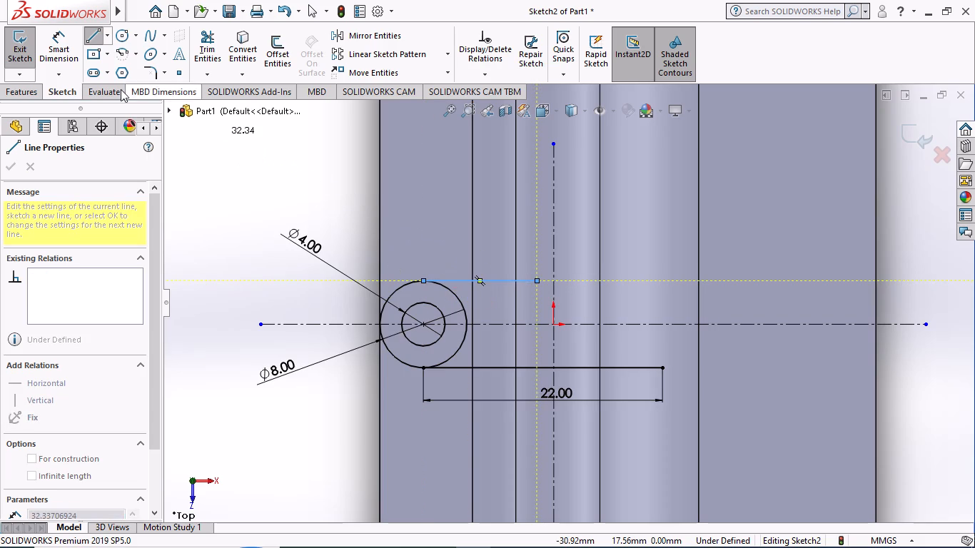
pyautogui.click(63, 49)
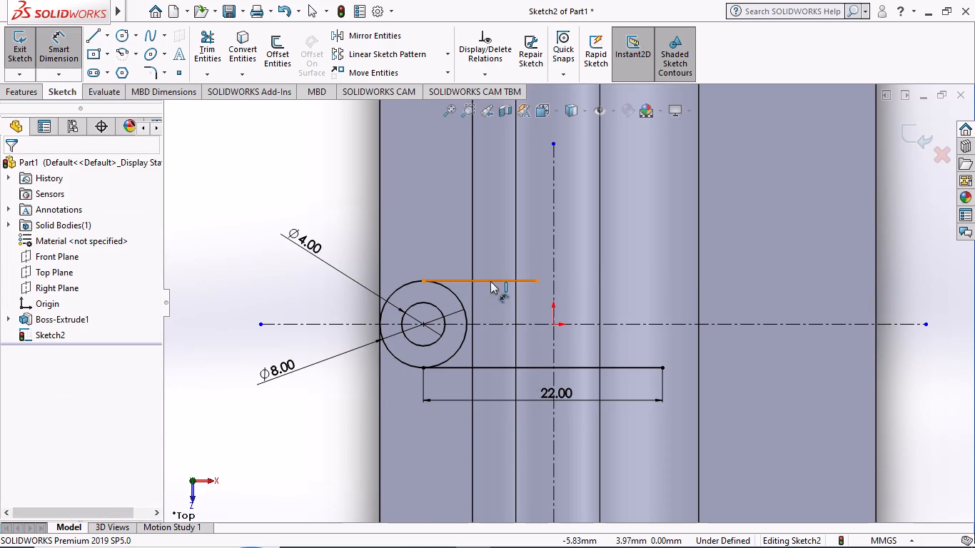
pyautogui.click(490, 281)
pyautogui.click(492, 258)
pyautogui.press('7')
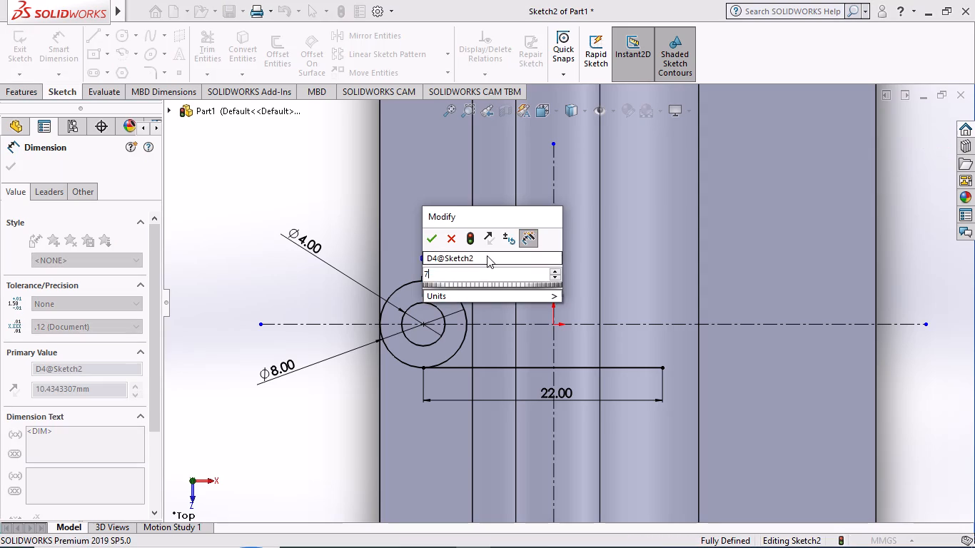
pyautogui.press('Return')
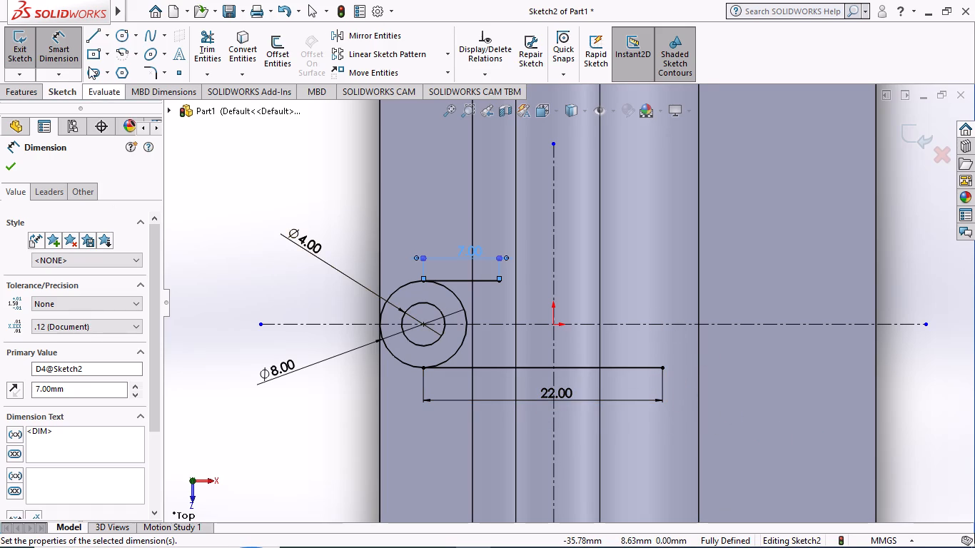
# Extend the 22 mm line's free end with a collinear horizontal line about 14.5 mm long and make it construction geometry.
pyautogui.click(95, 37)
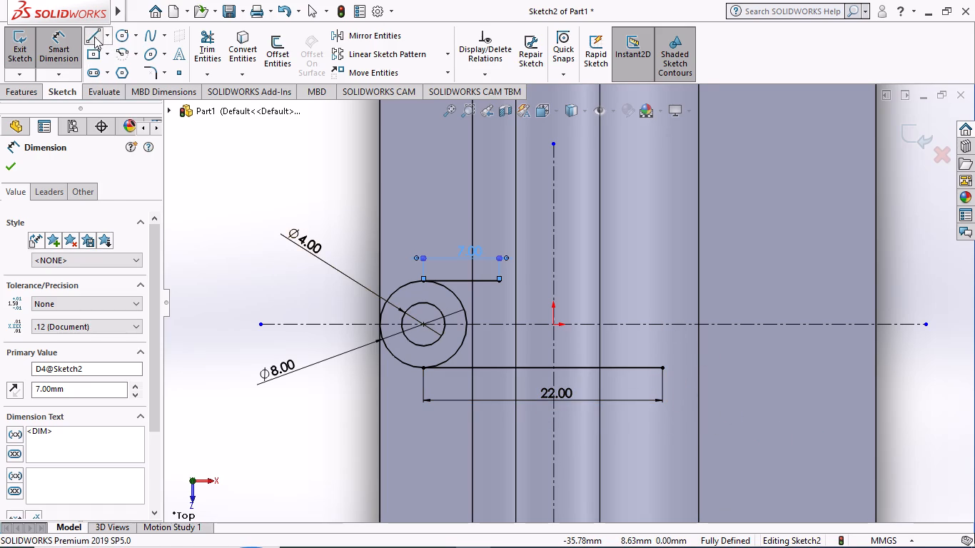
pyautogui.click(664, 368)
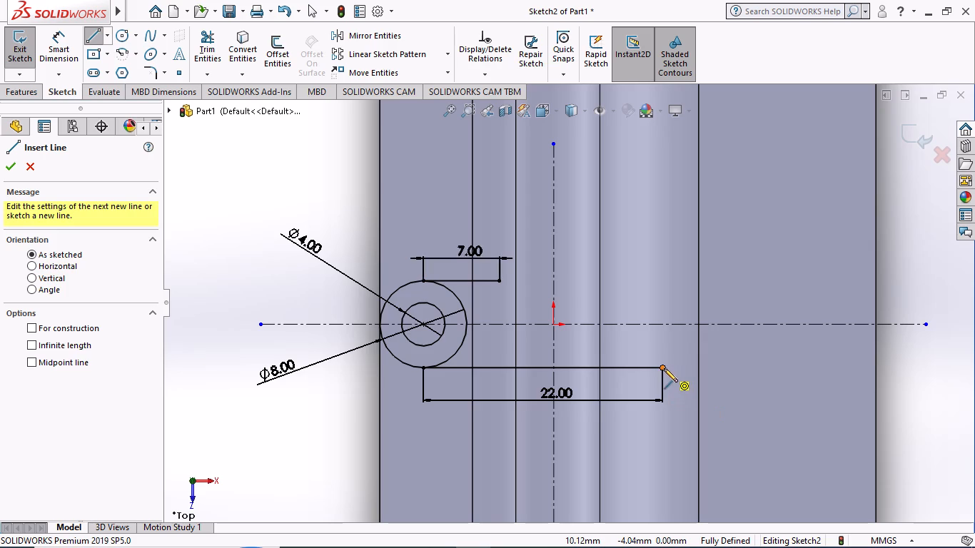
pyautogui.click(820, 370)
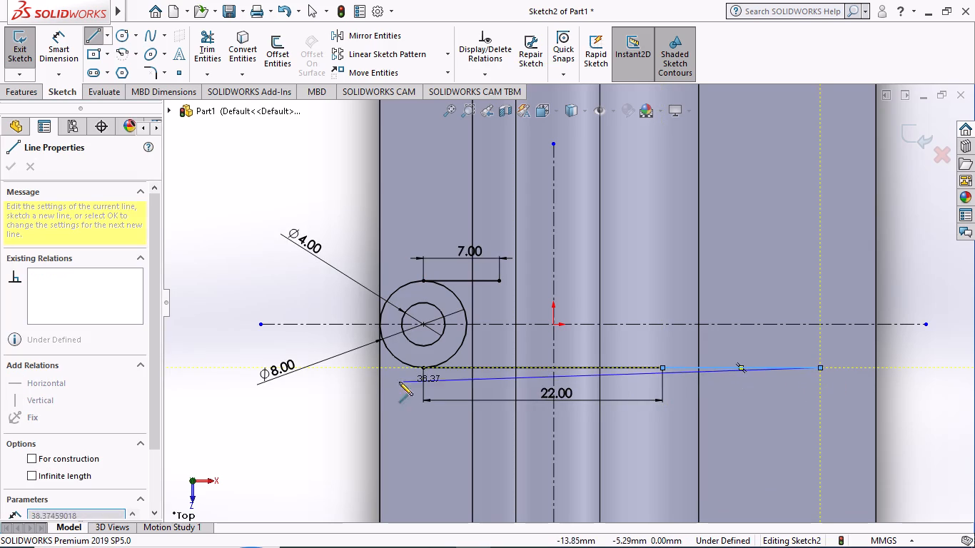
pyautogui.press('Escape')
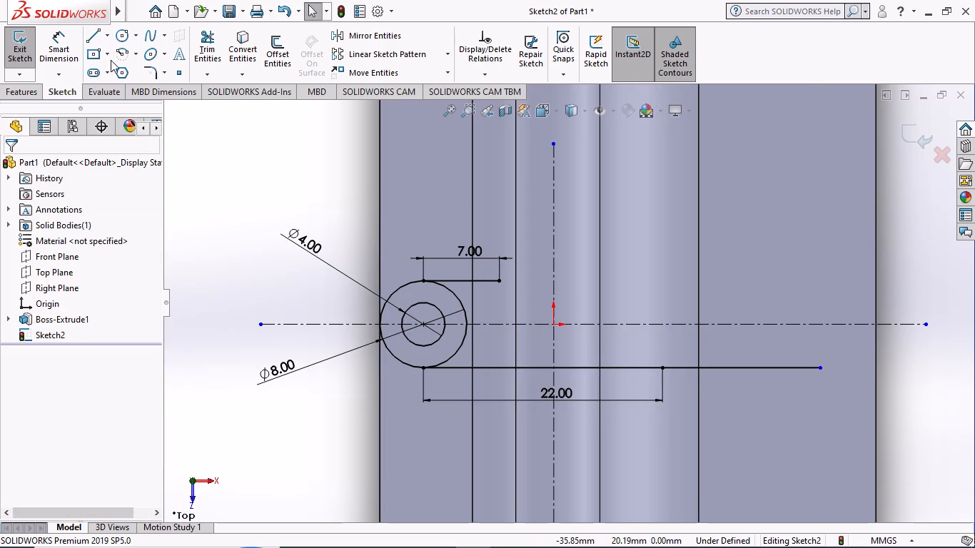
pyautogui.click(764, 371)
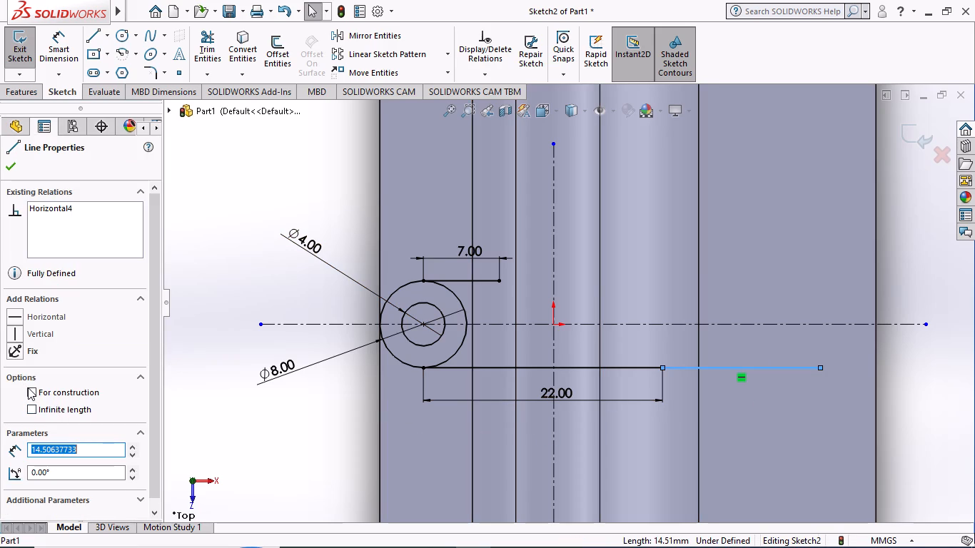
pyautogui.click(30, 387)
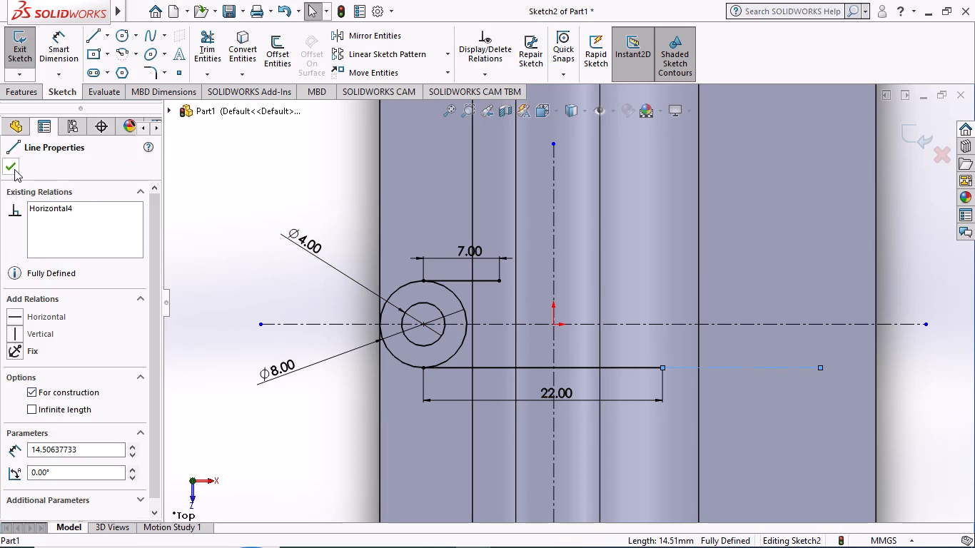
pyautogui.click(14, 168)
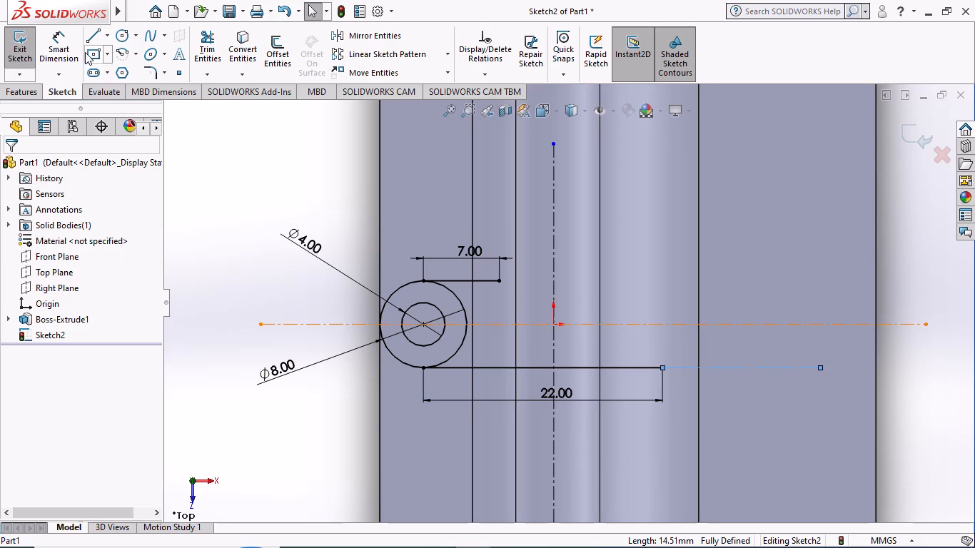
pyautogui.click(776, 367)
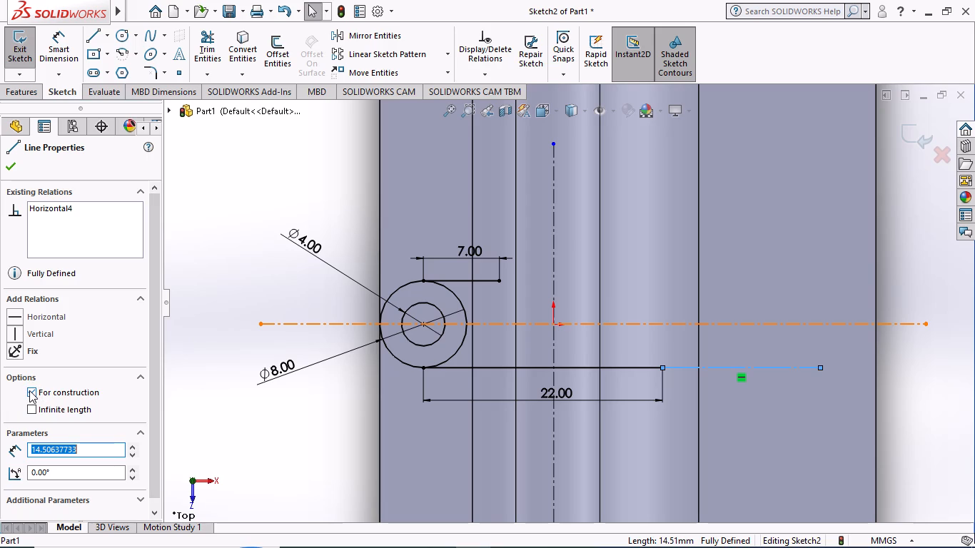
pyautogui.click(12, 166)
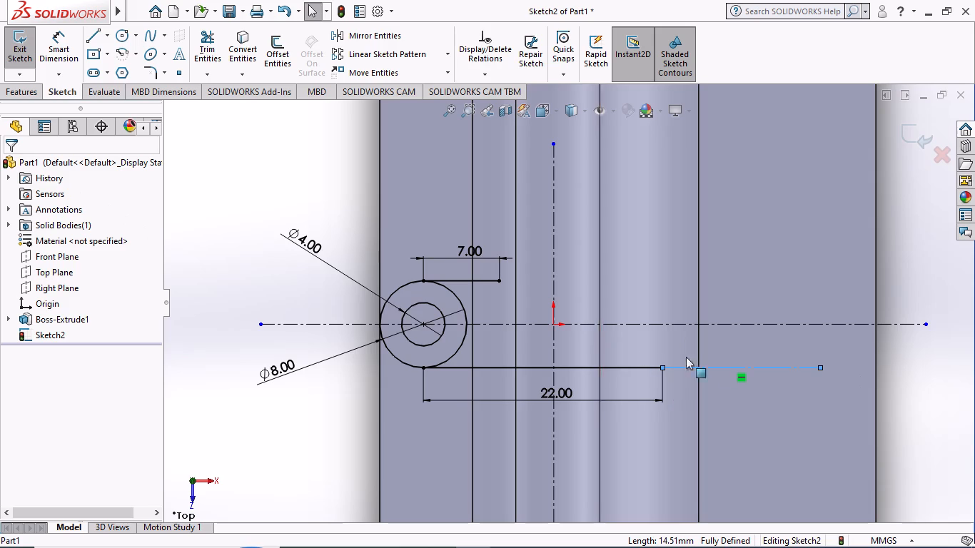
pyautogui.click(204, 227)
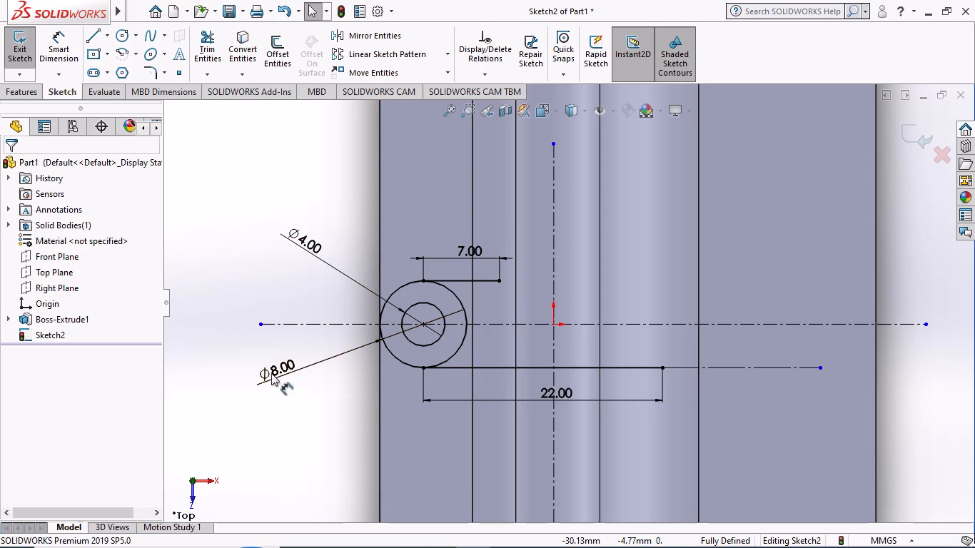
# Draw a circle of about 2.7 mm radius centred about 26.9 mm toward positive X and 8.8 mm toward positive Z from the origin.
pyautogui.click(123, 31)
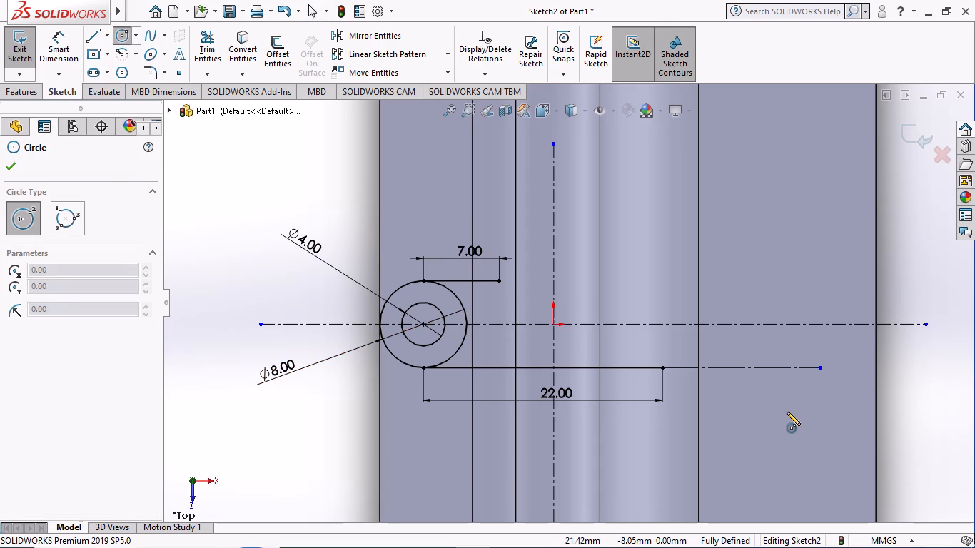
pyautogui.click(846, 420)
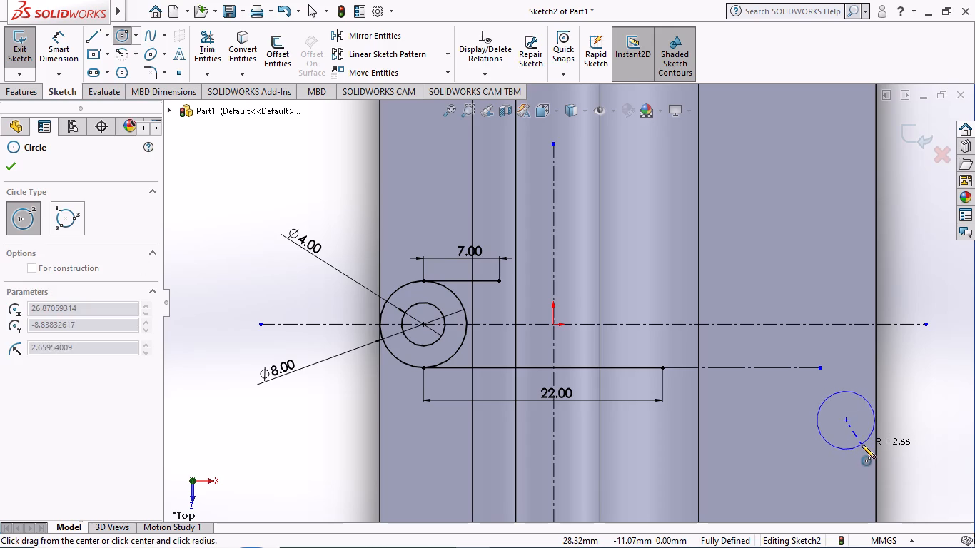
pyautogui.click(862, 445)
pyautogui.press('Escape')
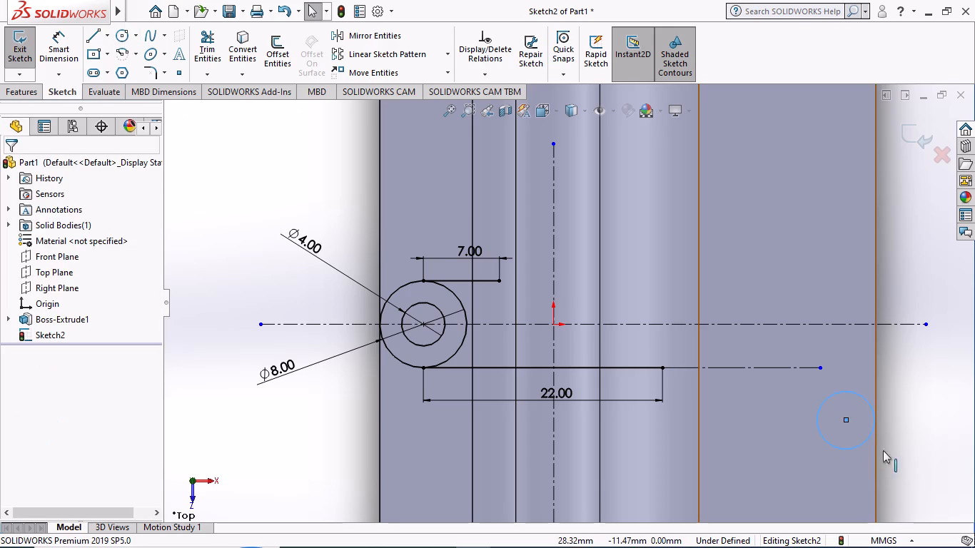
pyautogui.click(947, 450)
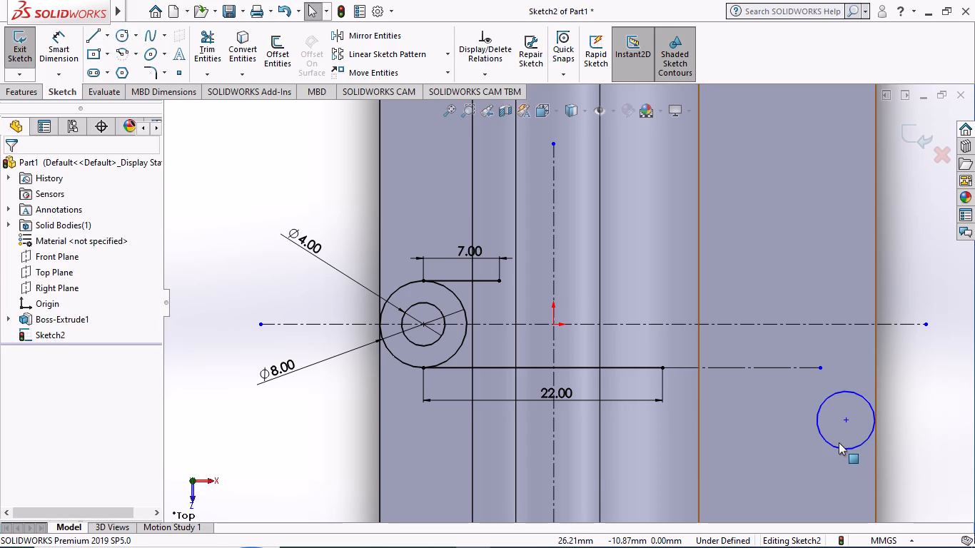
# Make the new circle tangent to the body's outer edge on the positive X side.
pyautogui.keyDown('ctrl'); pyautogui.click(839, 448); pyautogui.keyUp('ctrl')
pyautogui.keyDown('ctrl'); pyautogui.click(874, 442); pyautogui.keyUp('ctrl')
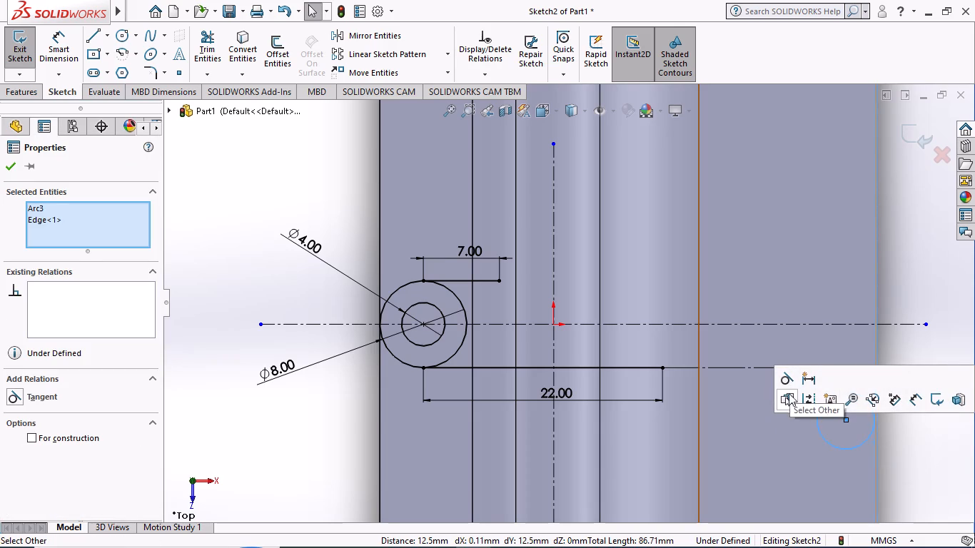
pyautogui.rightClick(783, 375)
pyautogui.click(782, 372)
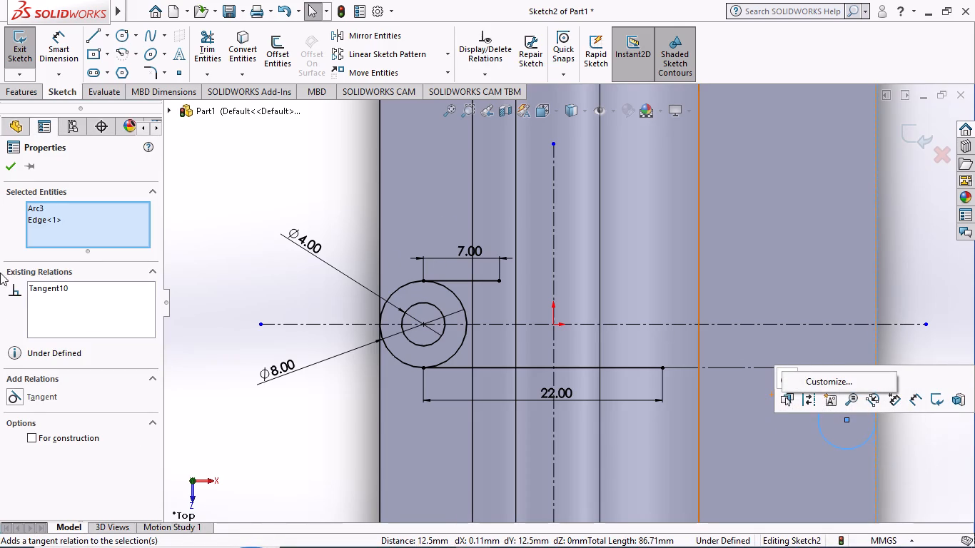
pyautogui.click(5, 166)
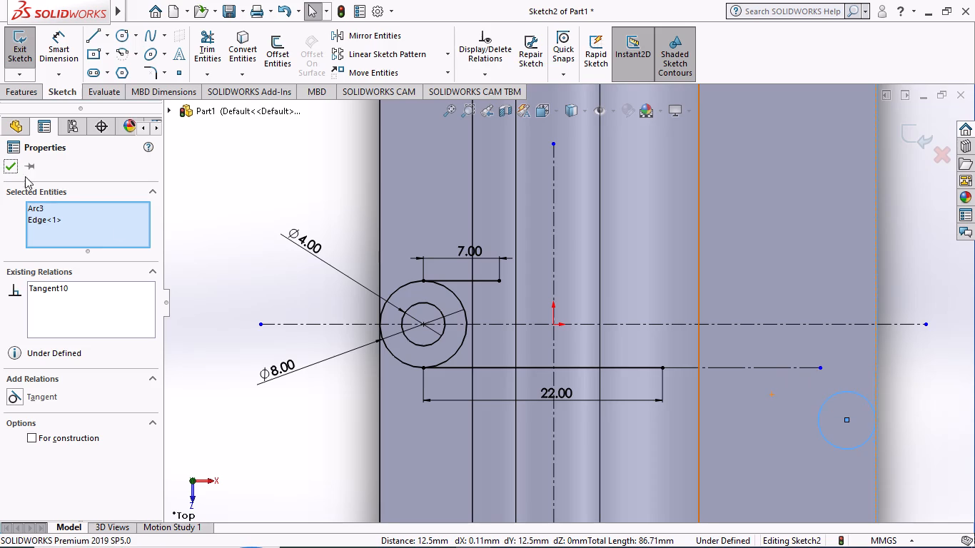
pyautogui.click(13, 163)
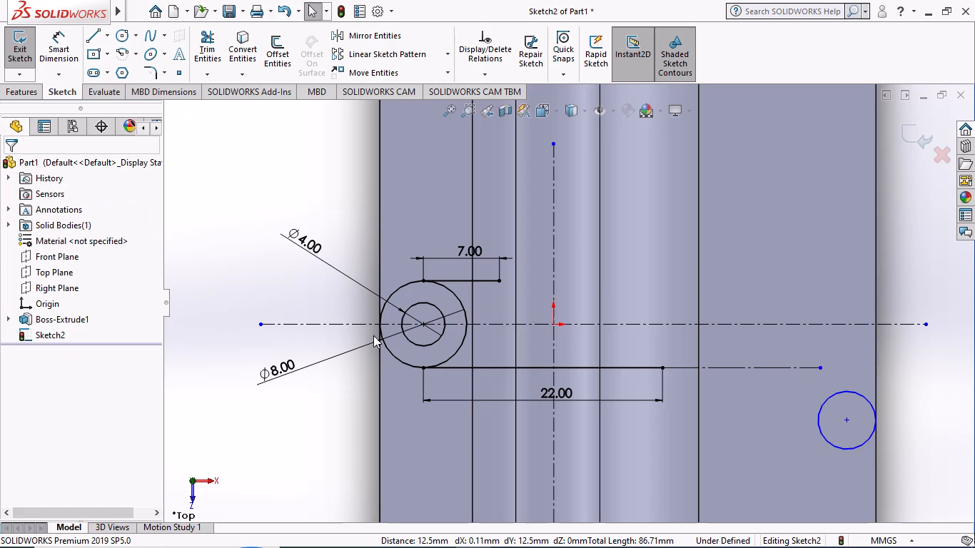
# Dimension the diameter of the circle tangent to the body's positive X edge to 6 mm.
pyautogui.scroll(-5, 871, 406)
pyautogui.scroll(-2, 771, 402)
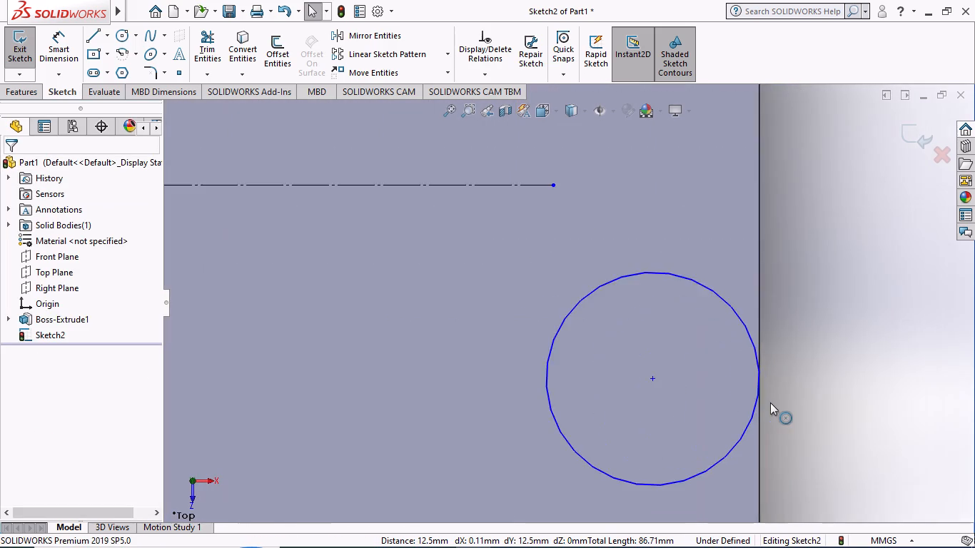
pyautogui.scroll(-1, 770, 402)
pyautogui.scroll(6, 770, 399)
pyautogui.scroll(3, 549, 331)
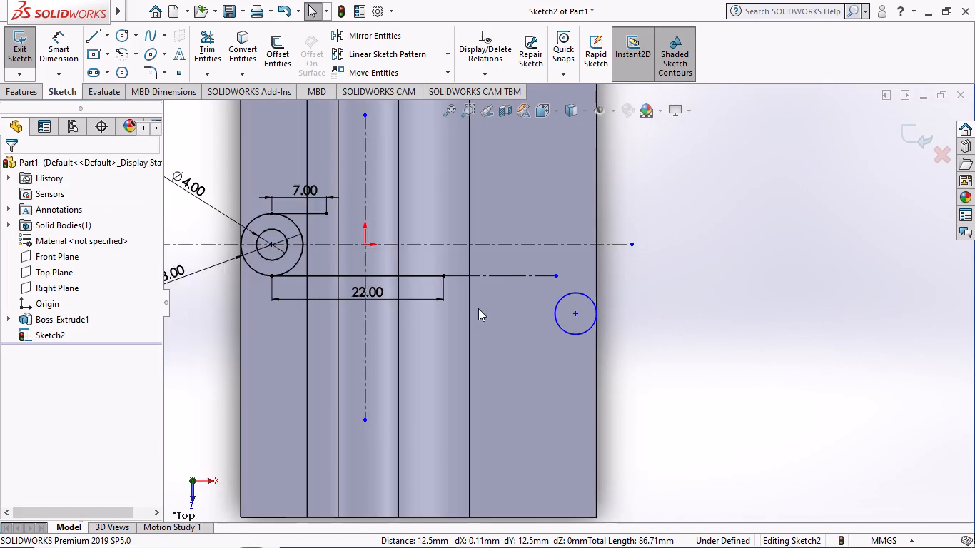
pyautogui.scroll(2, 478, 308)
pyautogui.scroll(1, 370, 260)
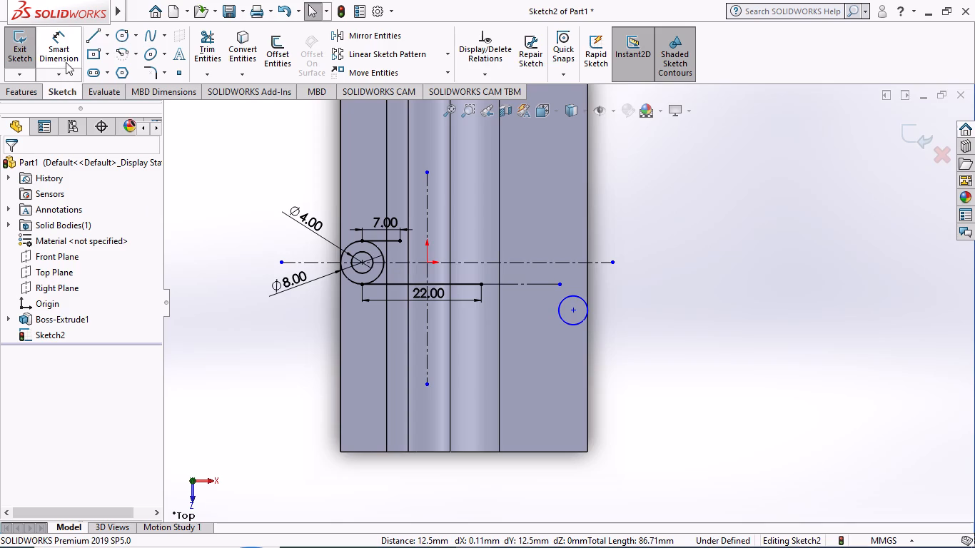
pyautogui.click(66, 52)
pyautogui.scroll(-4, 497, 210)
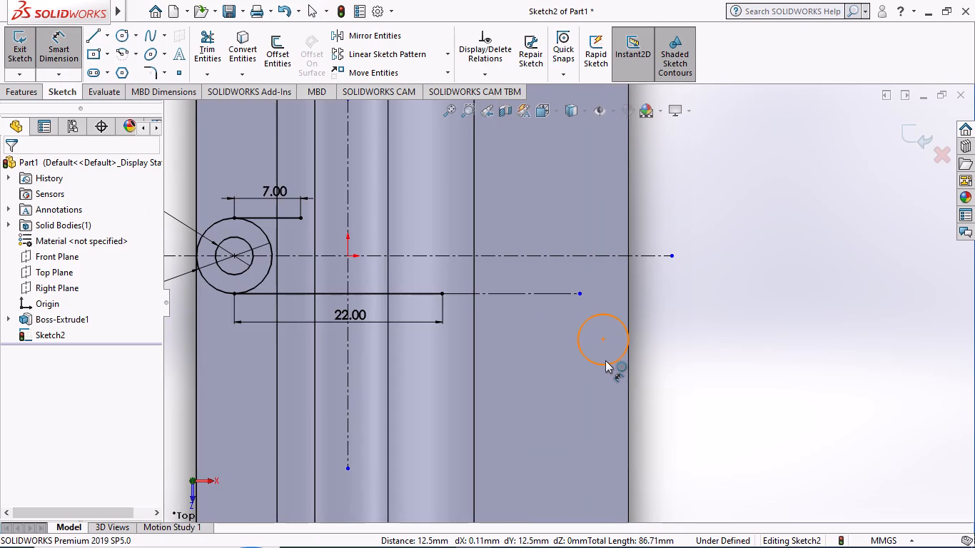
pyautogui.click(607, 363)
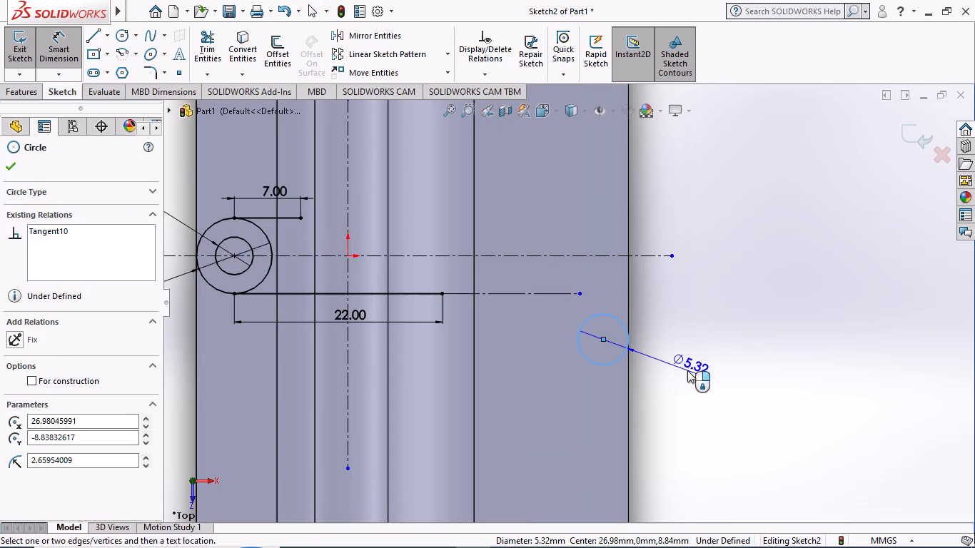
pyautogui.click(687, 370)
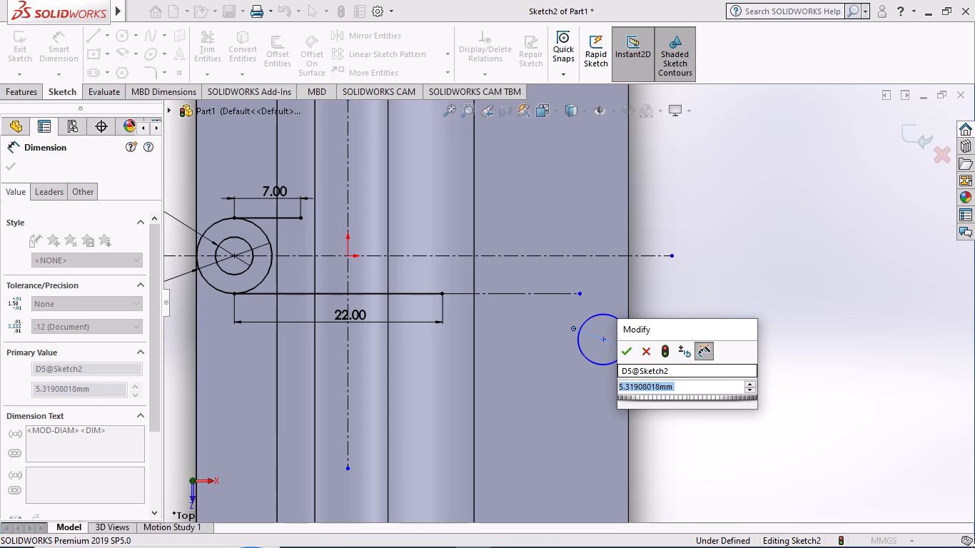
pyautogui.press('6')
pyautogui.press('Return')
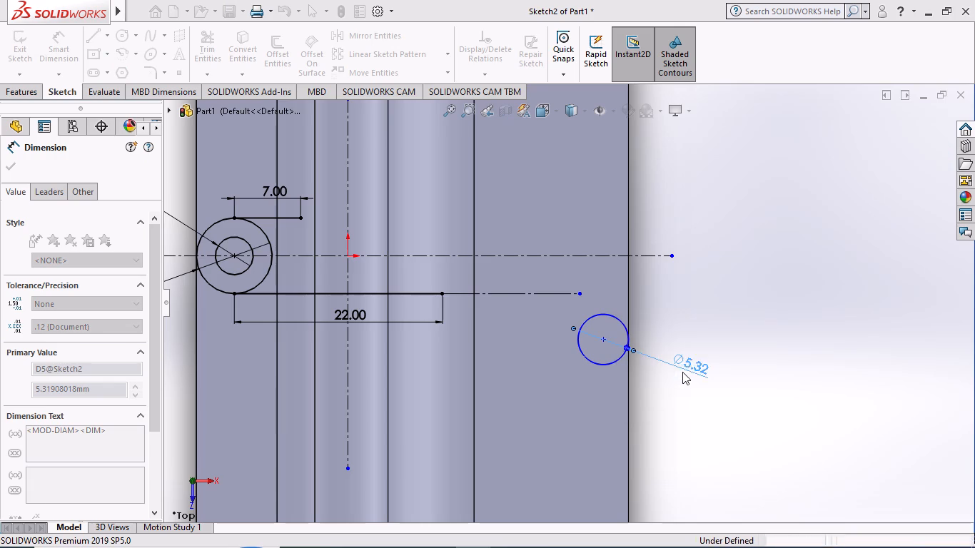
pyautogui.scroll(2, 383, 317)
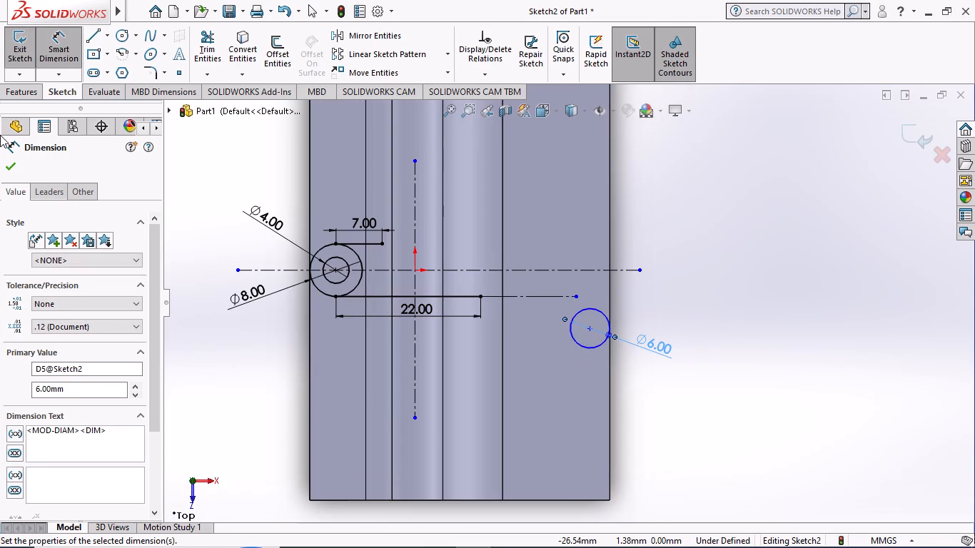
pyautogui.click(8, 168)
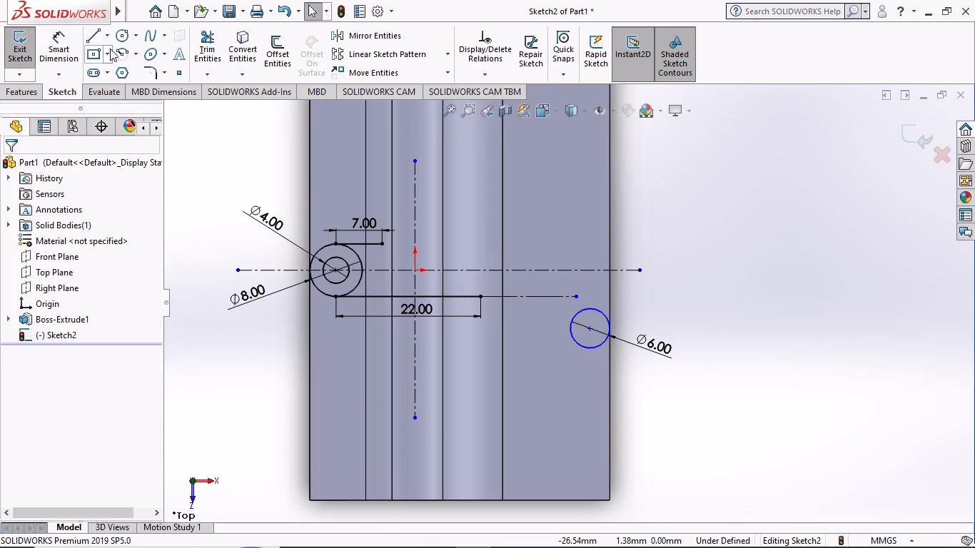
# Draw a smaller circle concentric with the 6 mm circle and dimension its diameter to 3 mm.
pyautogui.click(126, 33)
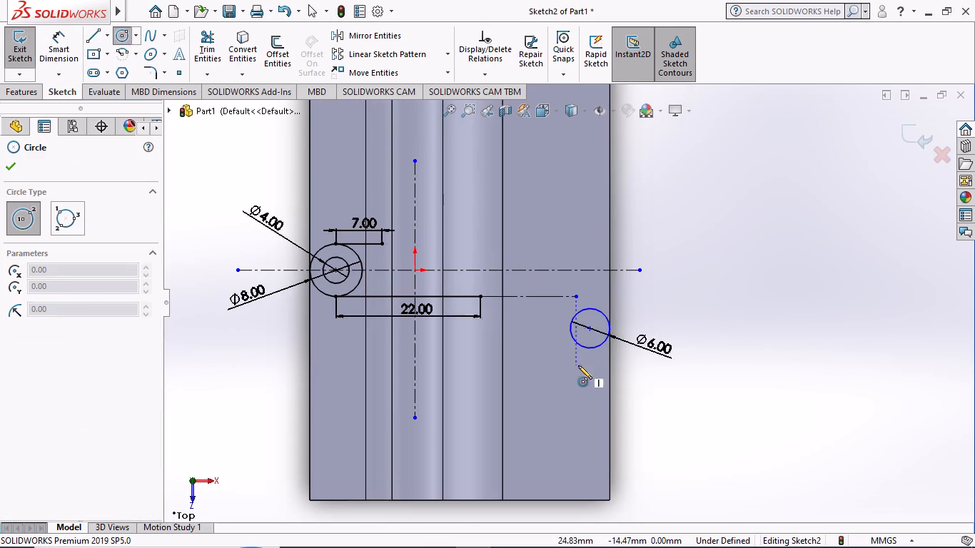
pyautogui.scroll(-4, 583, 367)
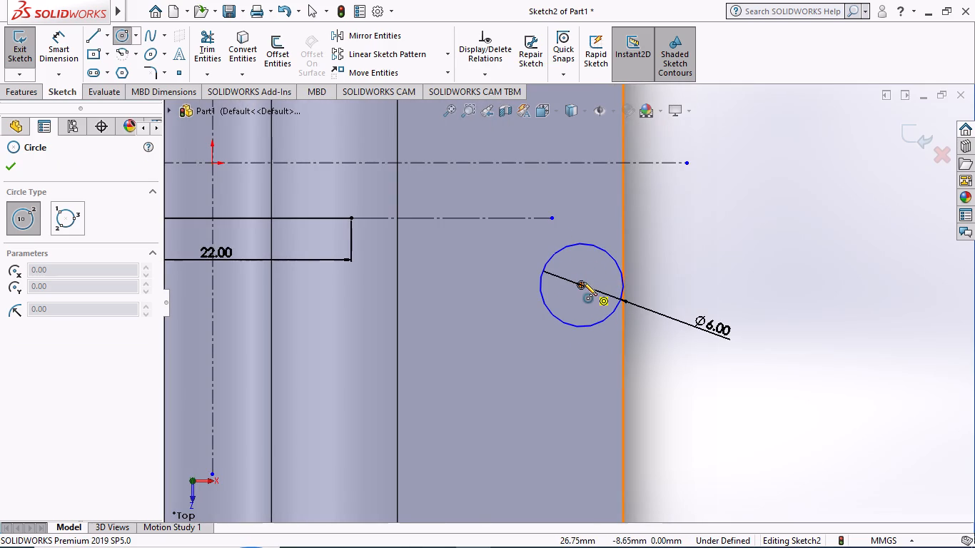
pyautogui.click(583, 283)
pyautogui.click(591, 304)
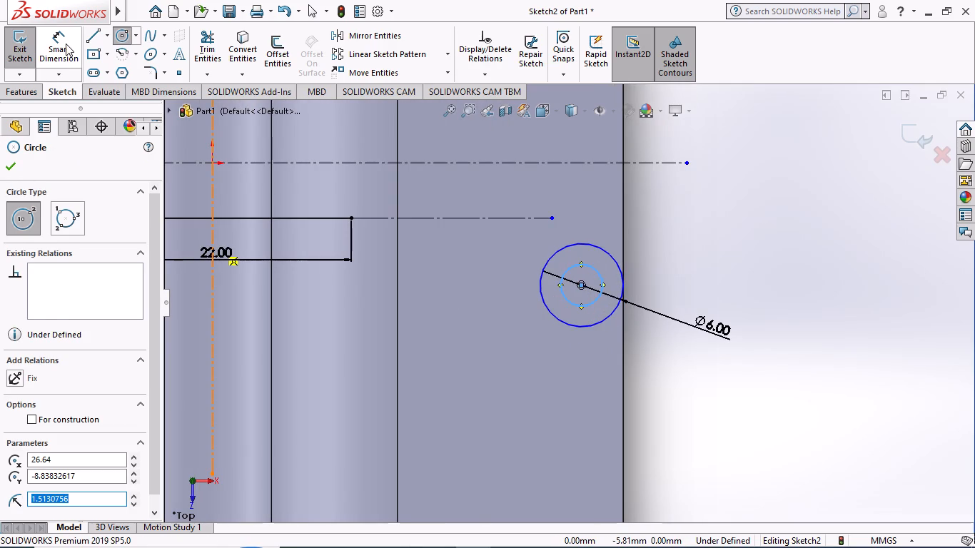
pyautogui.click(66, 44)
pyautogui.click(597, 270)
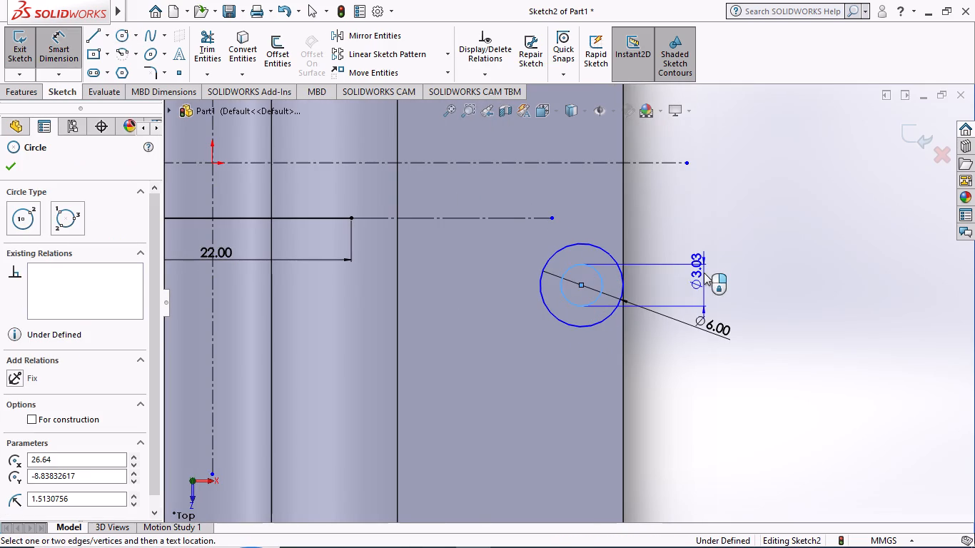
pyautogui.click(692, 241)
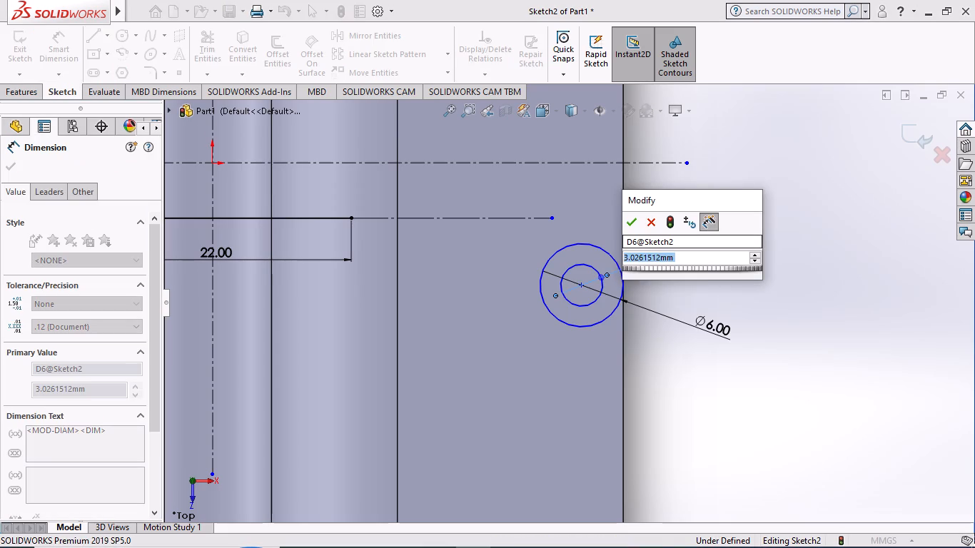
pyautogui.press('1')
pyautogui.press('.')
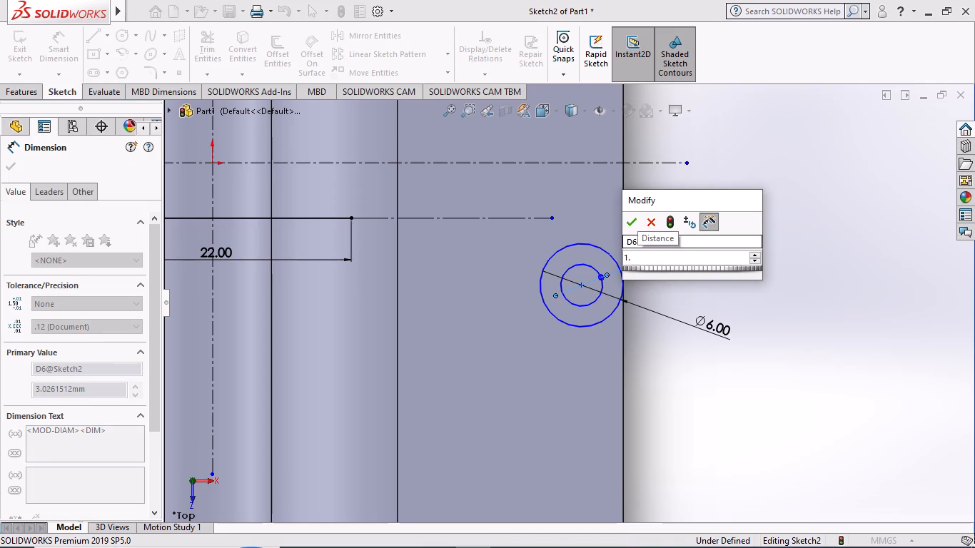
pyautogui.press('6')
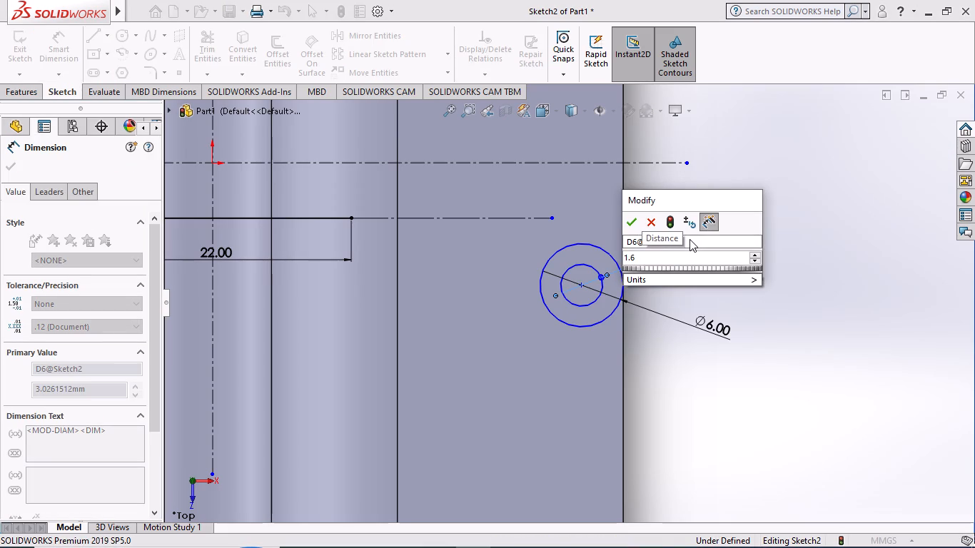
pyautogui.press('BackSpace')
pyautogui.press('BackSpace')
pyautogui.press('BackSpace')
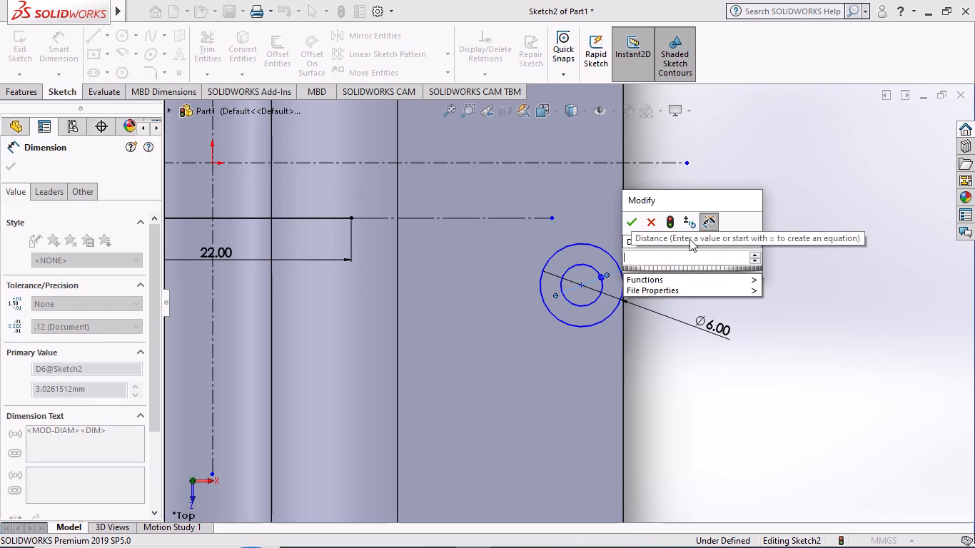
pyautogui.press('3')
pyautogui.press('Return')
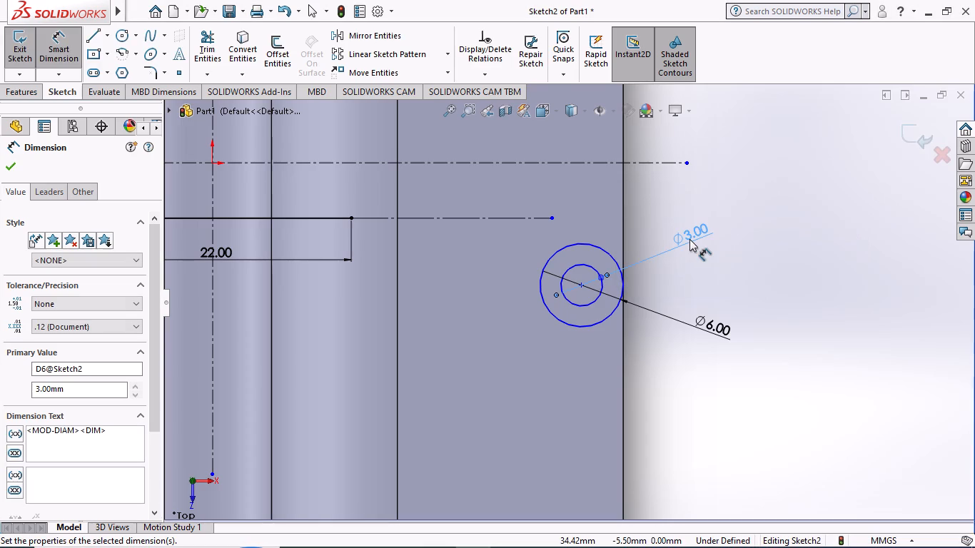
# Dimension the distance from the 3 mm circle's centre to the horizontal centreline through the origin to 10.35 mm.
pyautogui.scroll(2, 323, 203)
pyautogui.scroll(2, 675, 300)
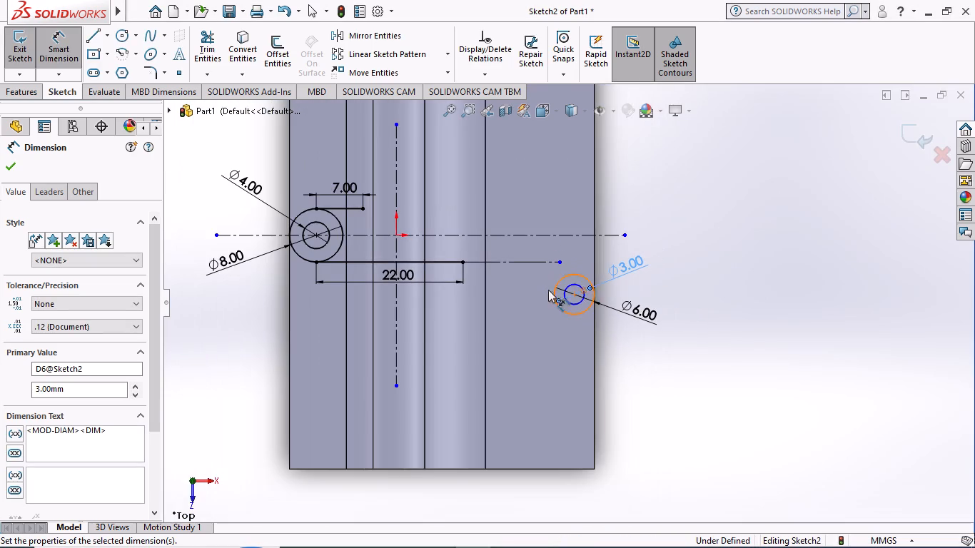
pyautogui.scroll(1, 552, 285)
pyautogui.scroll(-3, 568, 288)
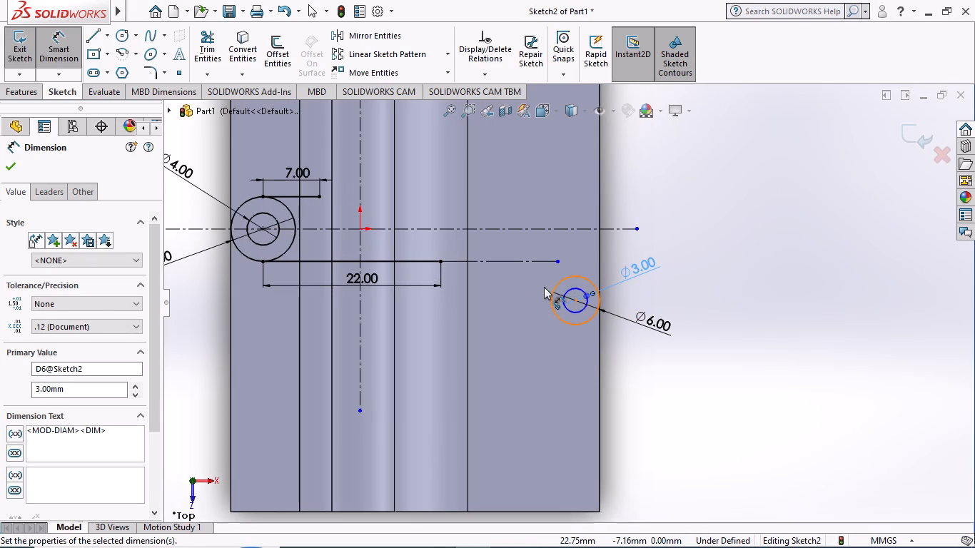
pyautogui.click(575, 299)
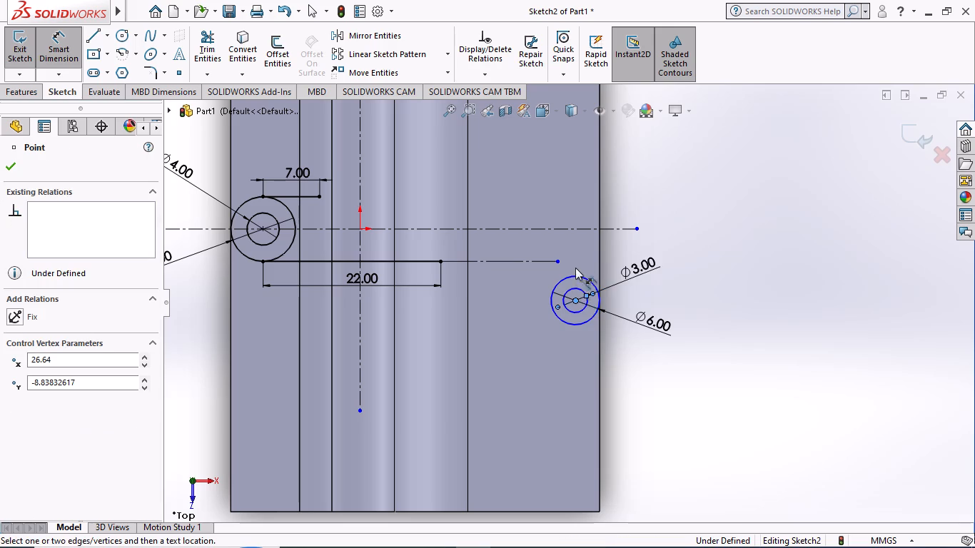
pyautogui.click(576, 229)
pyautogui.click(743, 255)
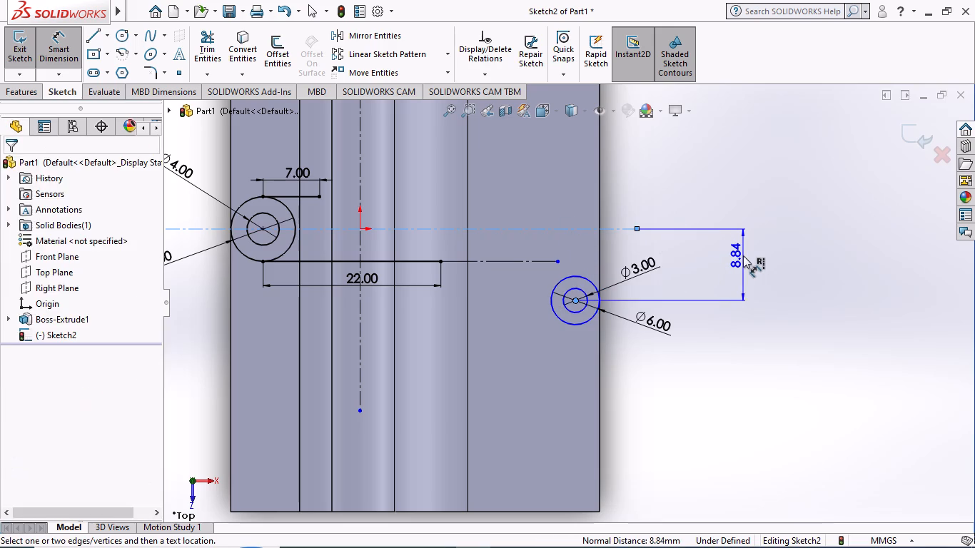
pyautogui.press('1')
pyautogui.press('0')
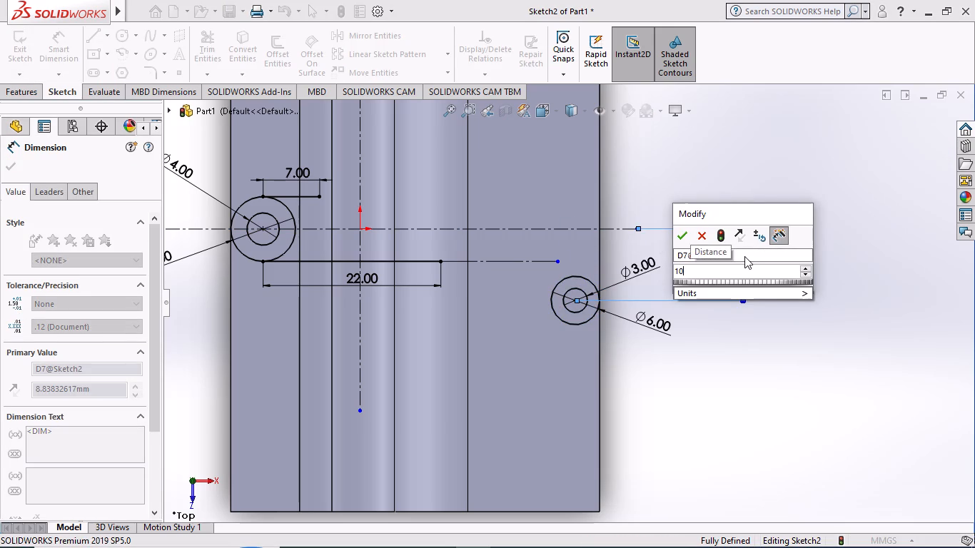
pyautogui.press('.')
pyautogui.write('35')
pyautogui.press('Return')
pyautogui.scroll(1, 473, 350)
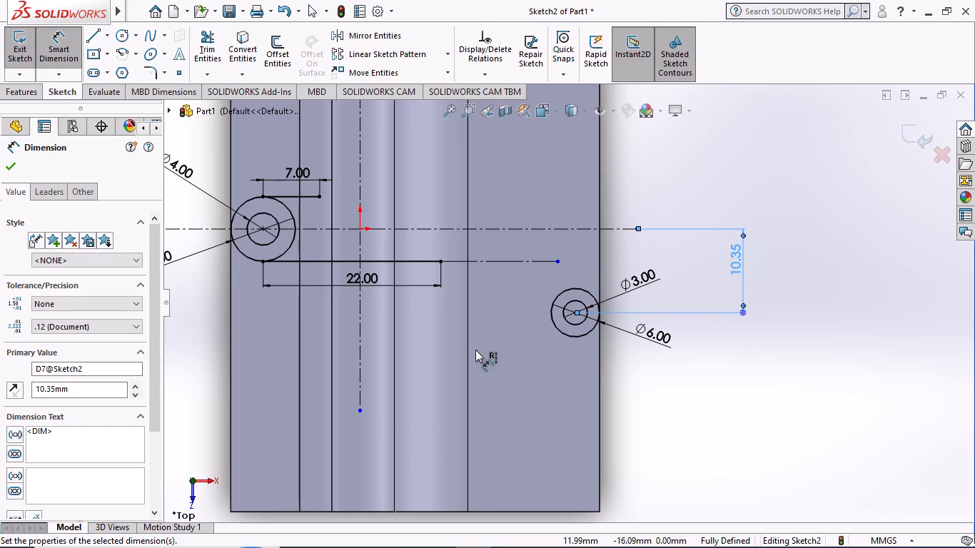
pyautogui.scroll(-2, 320, 241)
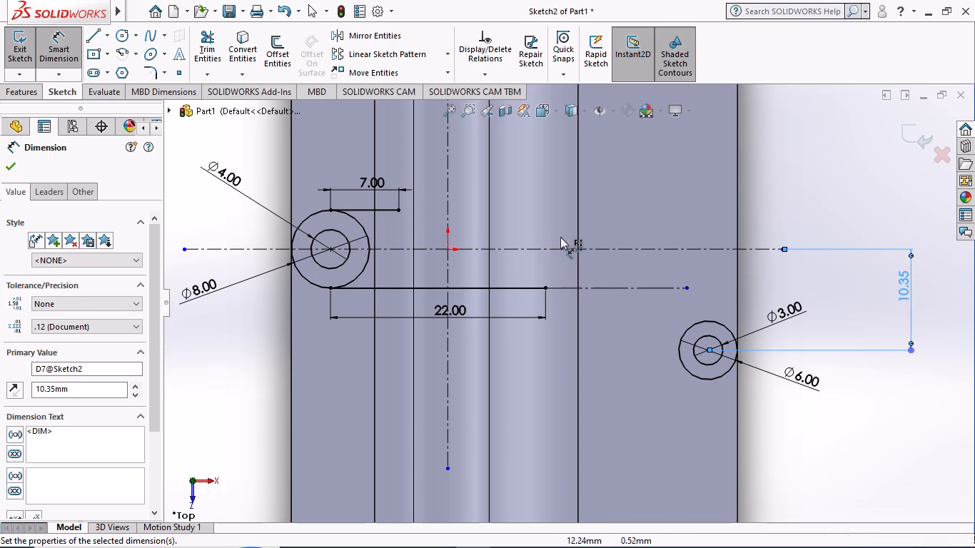
pyautogui.click(13, 163)
# Draw a sloped line about 20.4 mm long from about X 11.8, Z 1.7 mm to just past the 6 mm circle's positive-Z side.
pyautogui.click(91, 31)
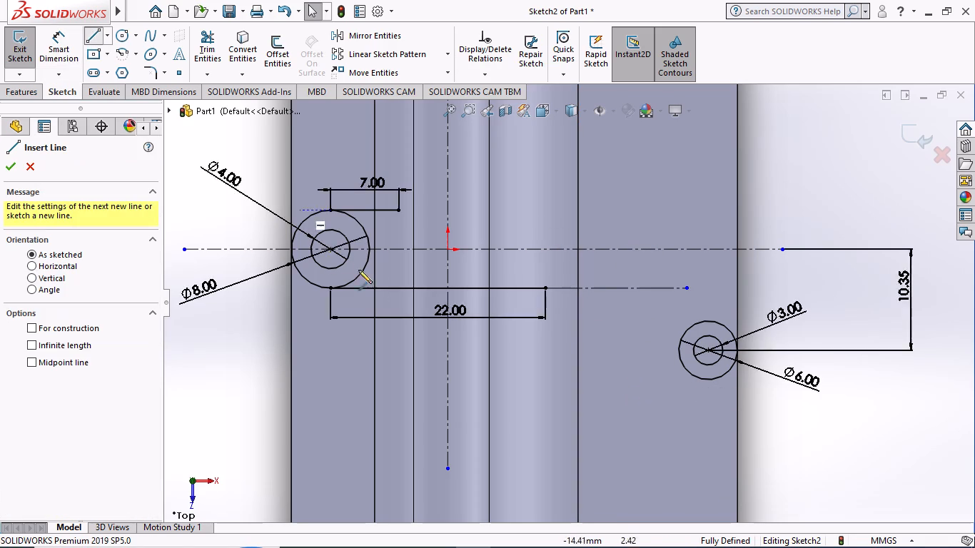
pyautogui.click(563, 265)
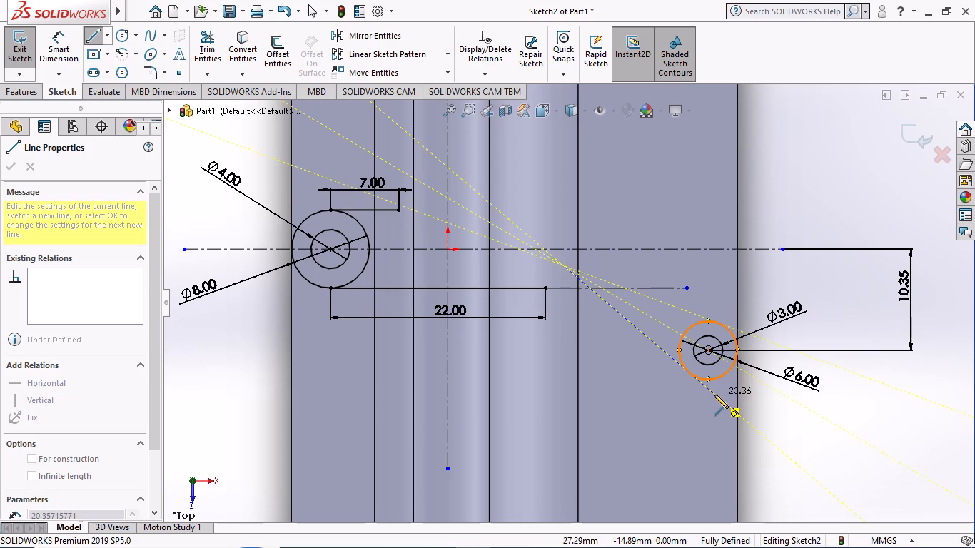
pyautogui.click(715, 395)
pyautogui.press('Escape')
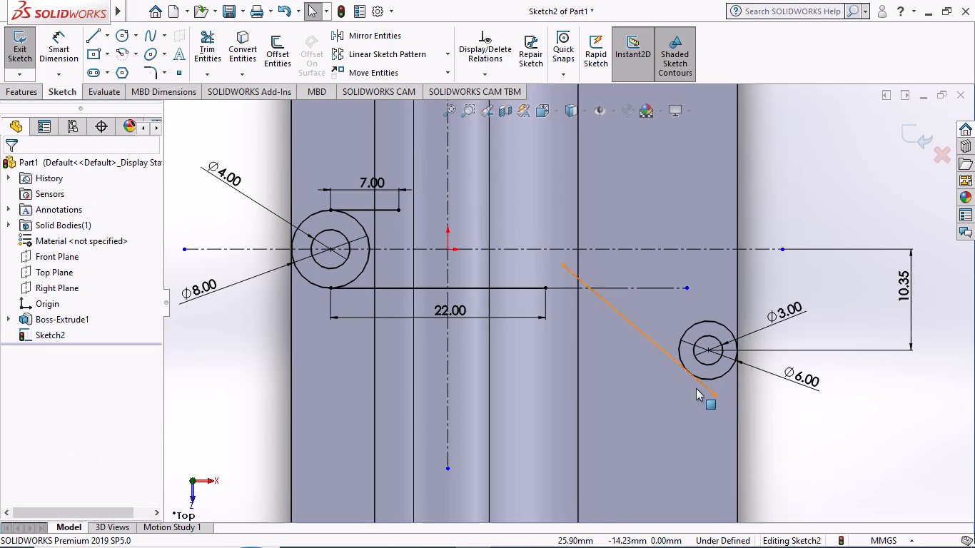
# Apply a tangent relation between the sloped line and the 6 mm circle.
pyautogui.scroll(-6, 697, 365)
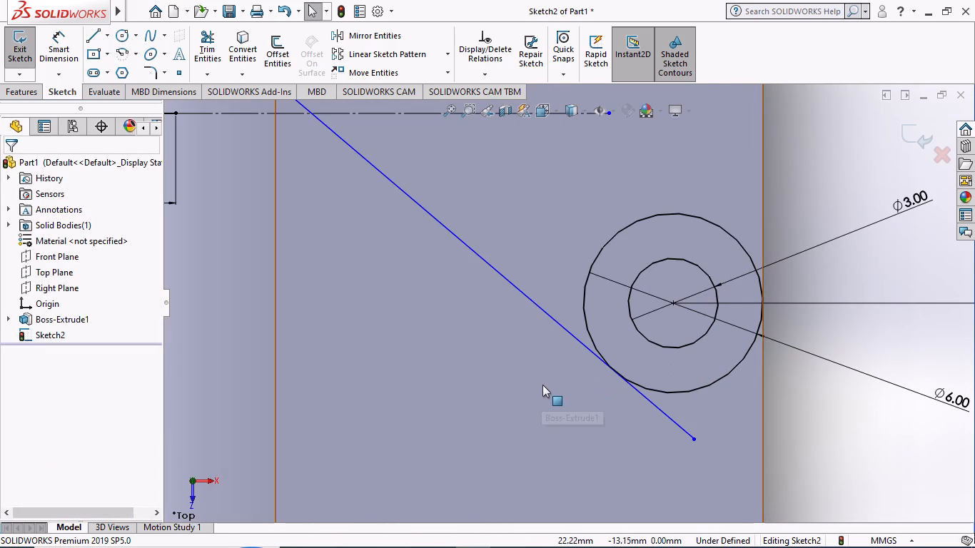
pyautogui.click(780, 410)
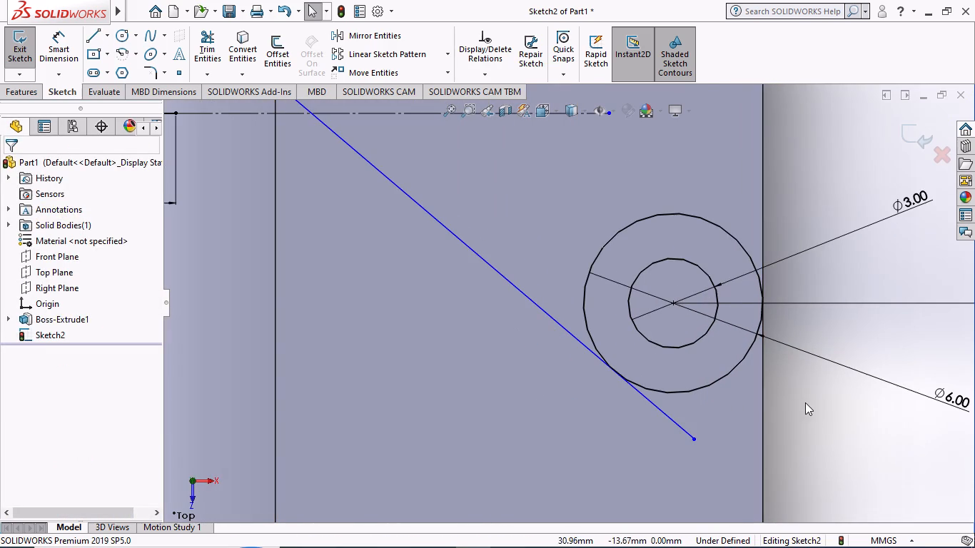
pyautogui.click(806, 402)
pyautogui.keyDown('ctrl'); pyautogui.click(538, 306); pyautogui.keyUp('ctrl')
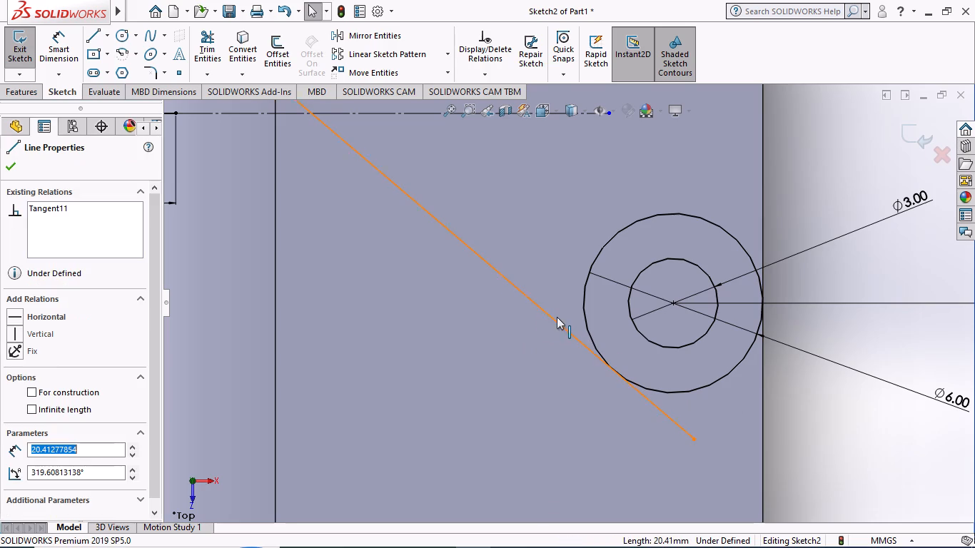
pyautogui.keyDown('ctrl'); pyautogui.click(582, 303); pyautogui.keyUp('ctrl')
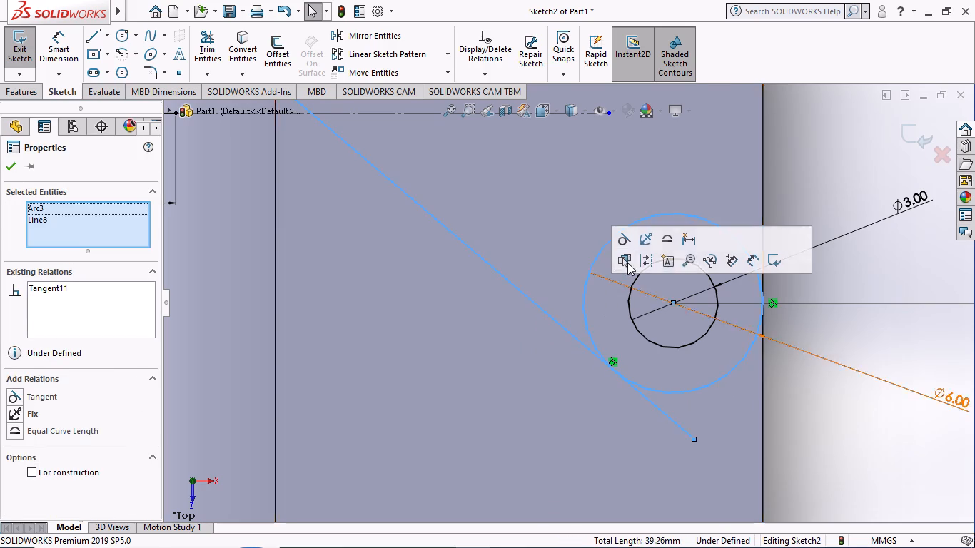
pyautogui.click(628, 238)
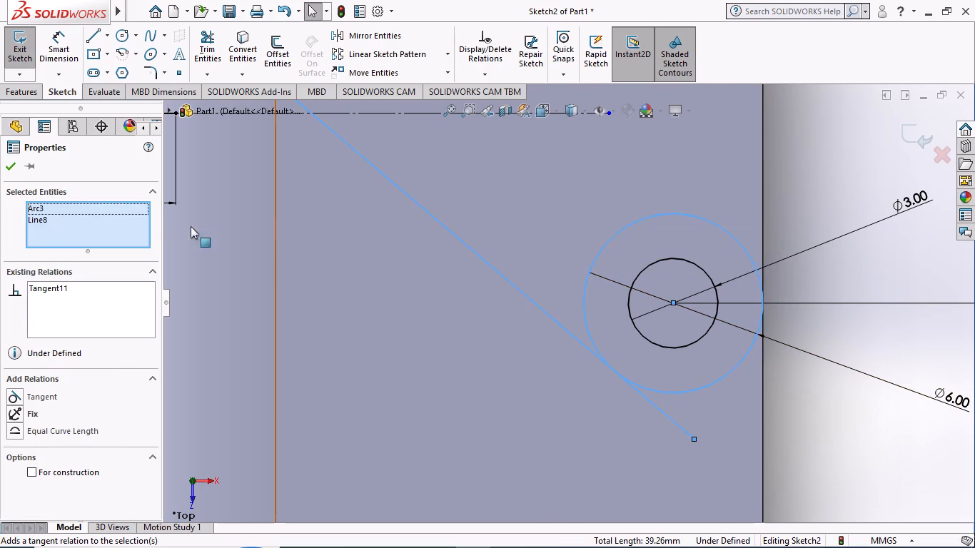
pyautogui.click(6, 161)
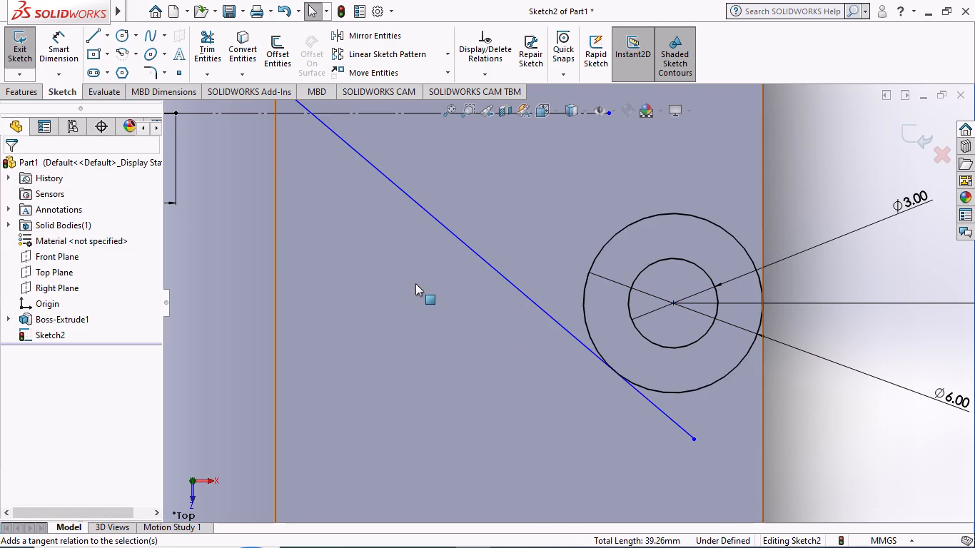
pyautogui.scroll(4, 420, 282)
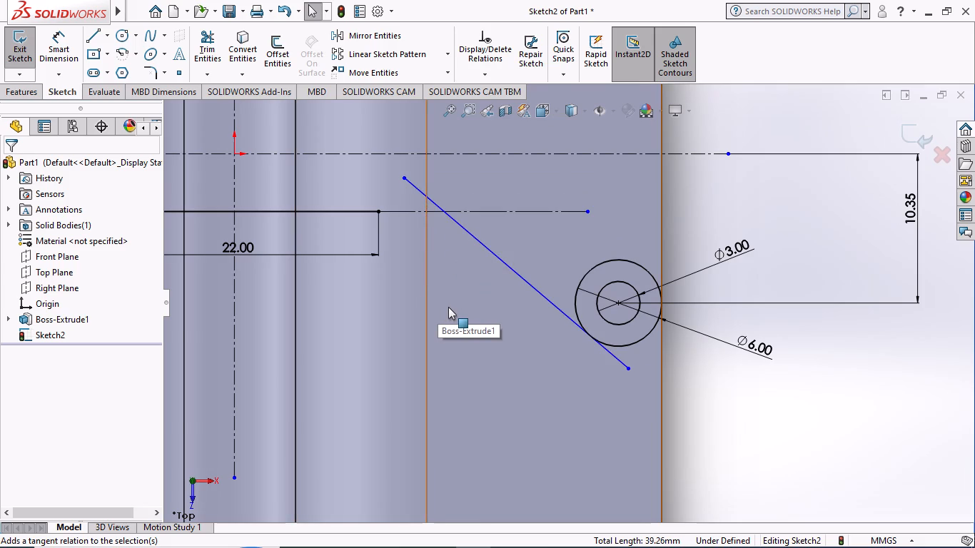
# Delete the 22 mm length dimension from the long horizontal line tangent to the 8 mm circle.
pyautogui.scroll(3, 453, 306)
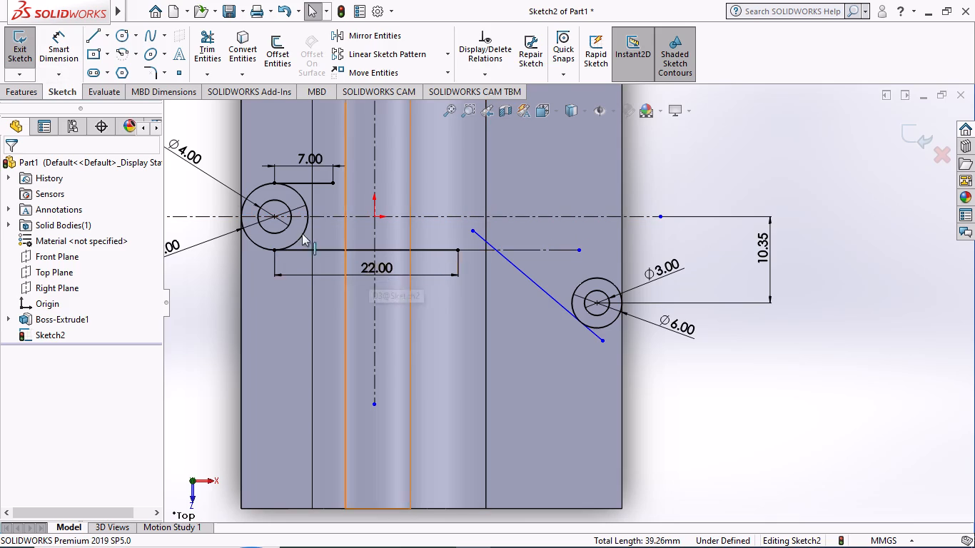
pyautogui.rightClick(385, 267)
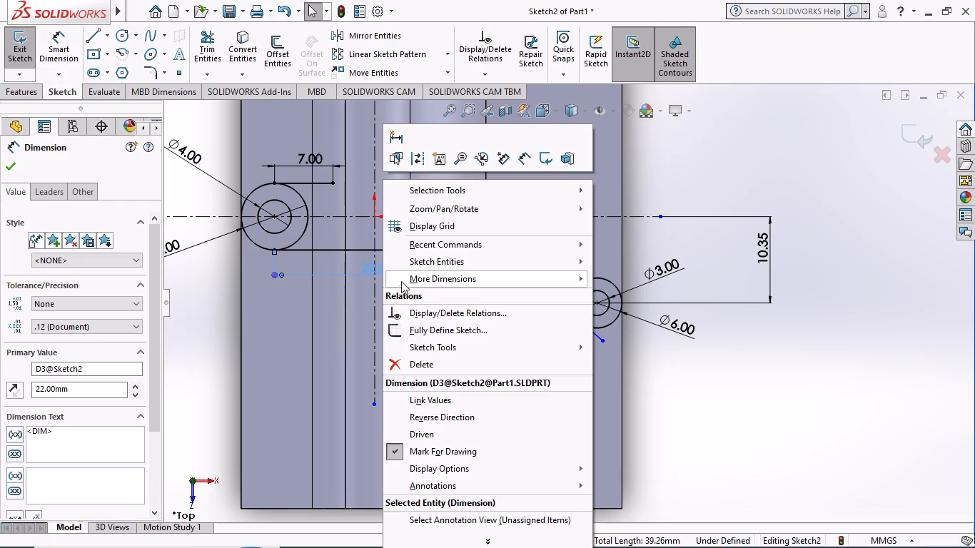
pyautogui.click(424, 365)
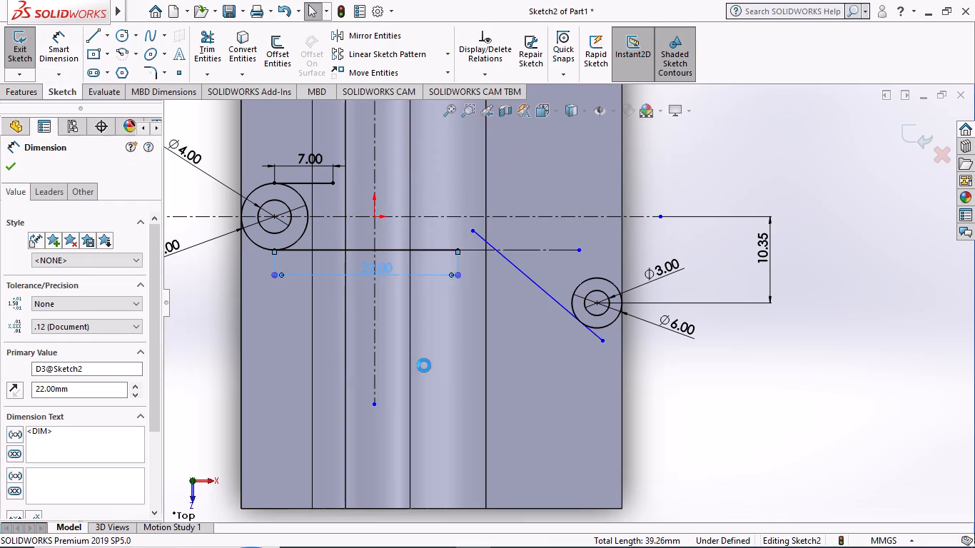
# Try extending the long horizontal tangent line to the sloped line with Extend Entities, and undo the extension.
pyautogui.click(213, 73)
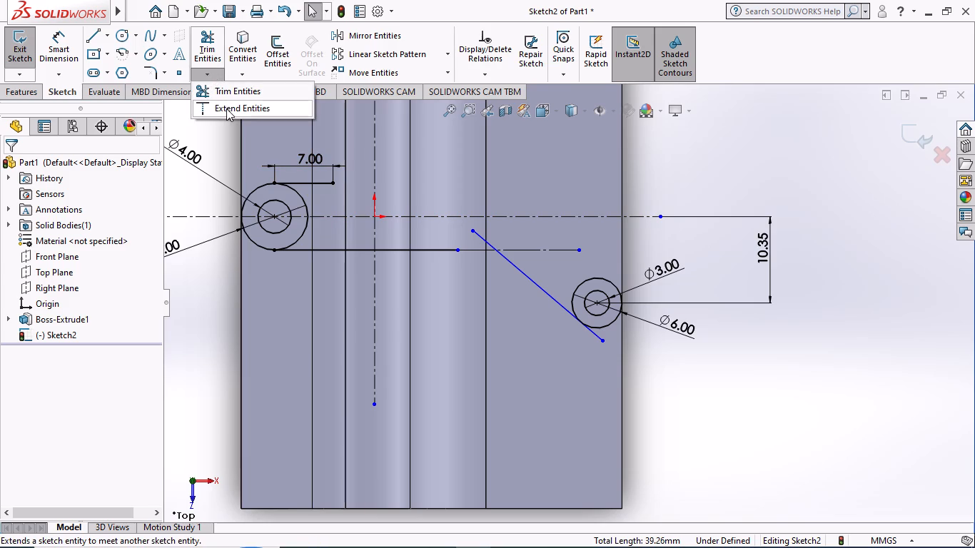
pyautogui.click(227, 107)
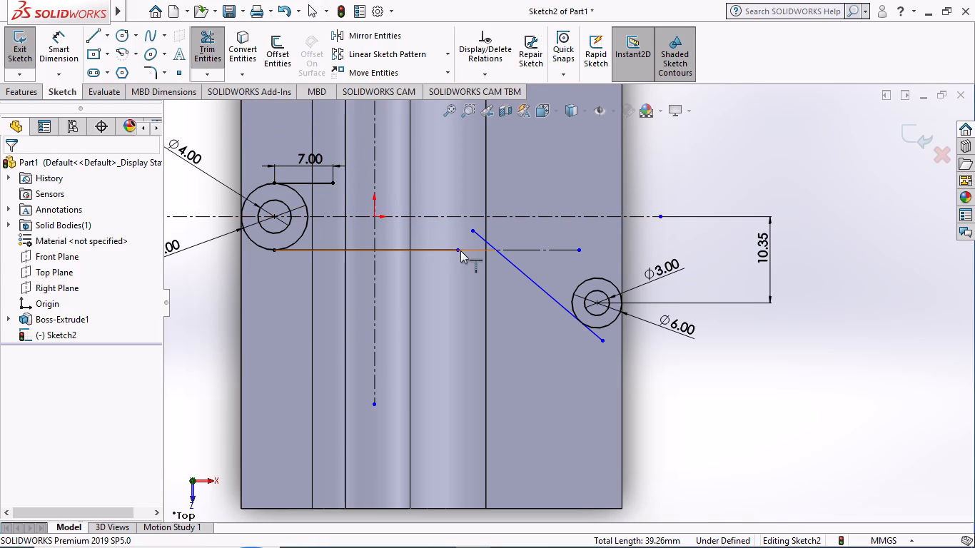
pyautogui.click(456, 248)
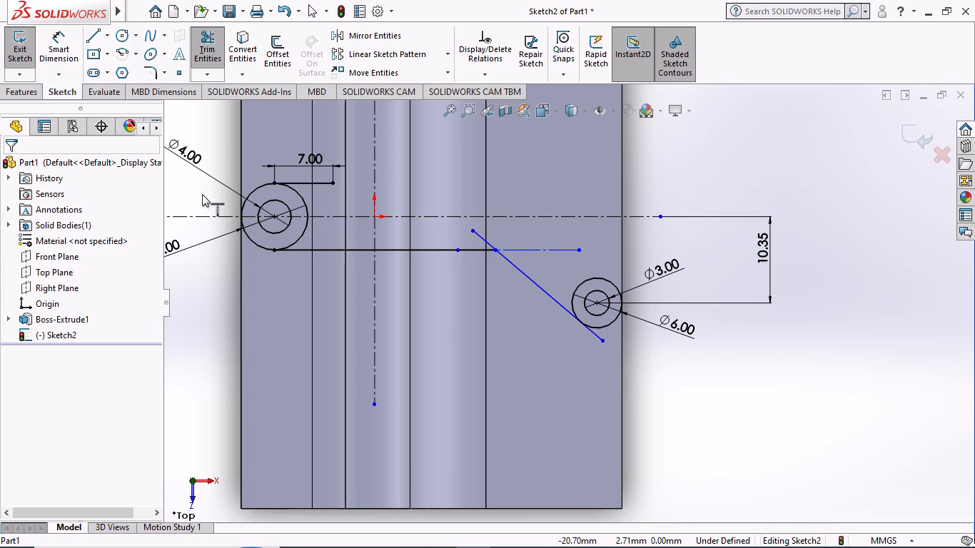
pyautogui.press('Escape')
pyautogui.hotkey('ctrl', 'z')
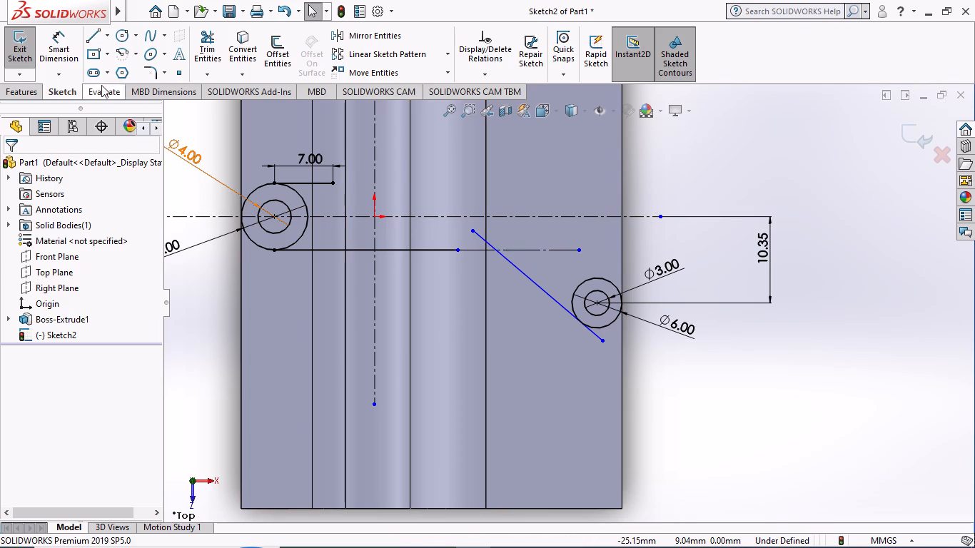
# Delete the short horizontal construction line that continues from the free end of the long tangent line.
pyautogui.rightClick(548, 248)
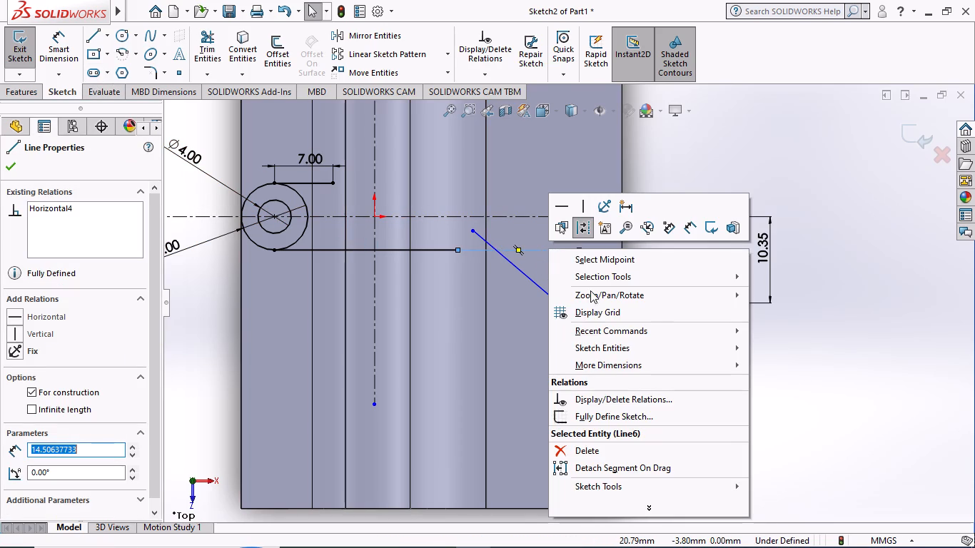
pyautogui.click(583, 449)
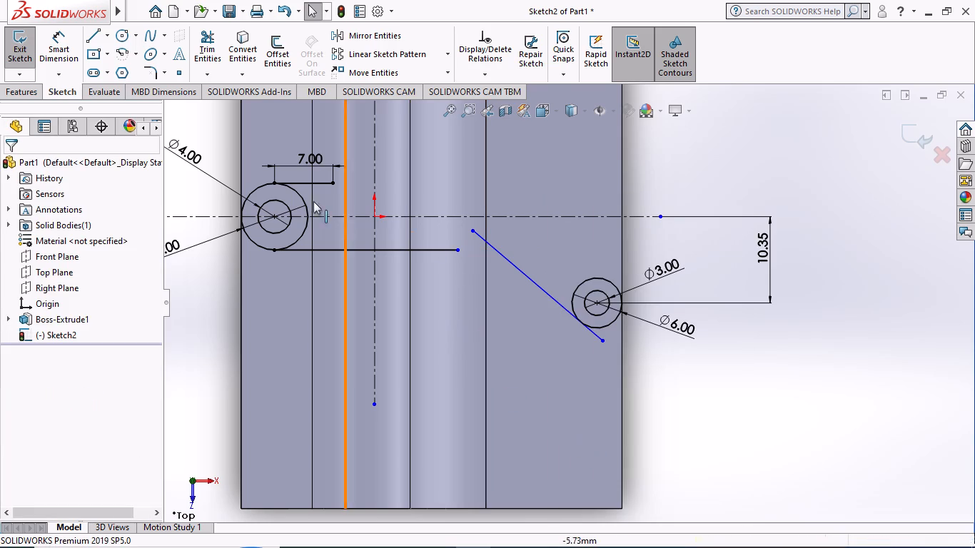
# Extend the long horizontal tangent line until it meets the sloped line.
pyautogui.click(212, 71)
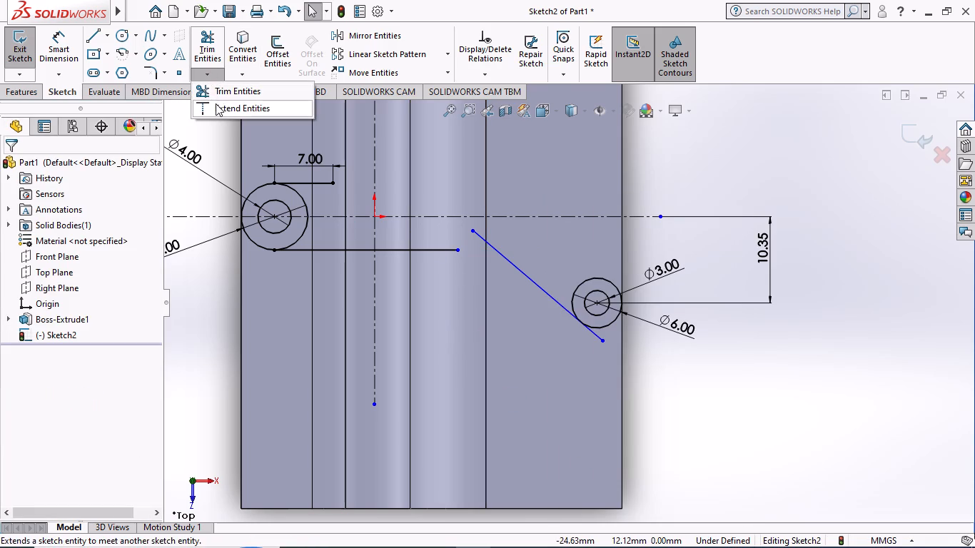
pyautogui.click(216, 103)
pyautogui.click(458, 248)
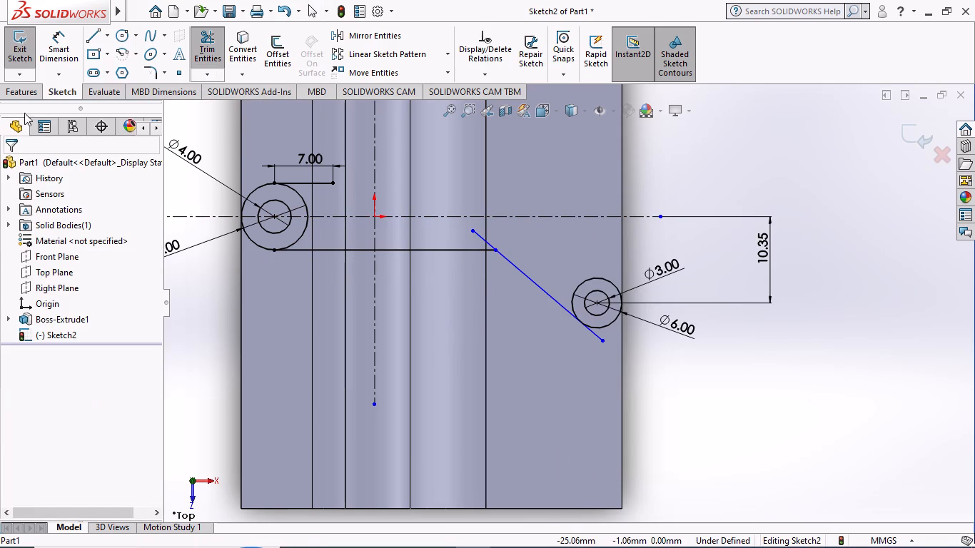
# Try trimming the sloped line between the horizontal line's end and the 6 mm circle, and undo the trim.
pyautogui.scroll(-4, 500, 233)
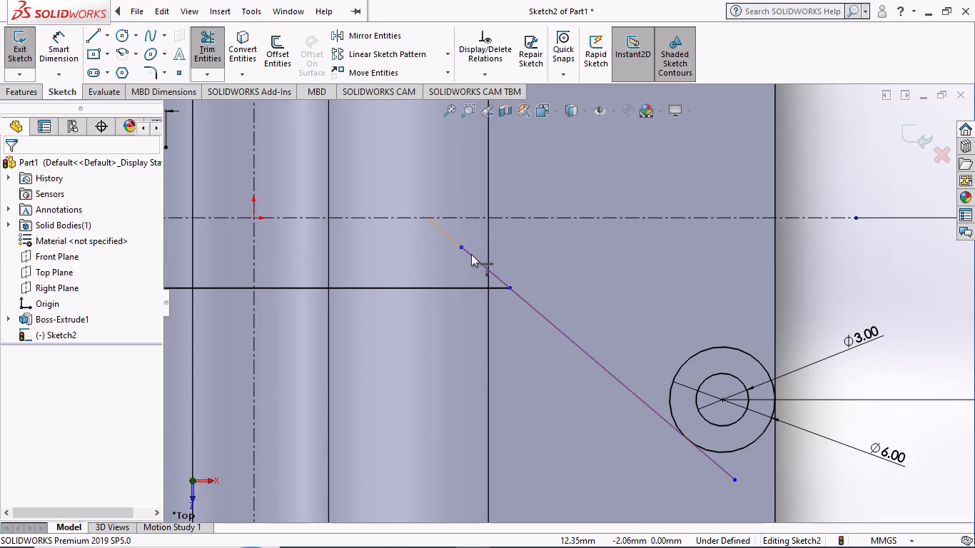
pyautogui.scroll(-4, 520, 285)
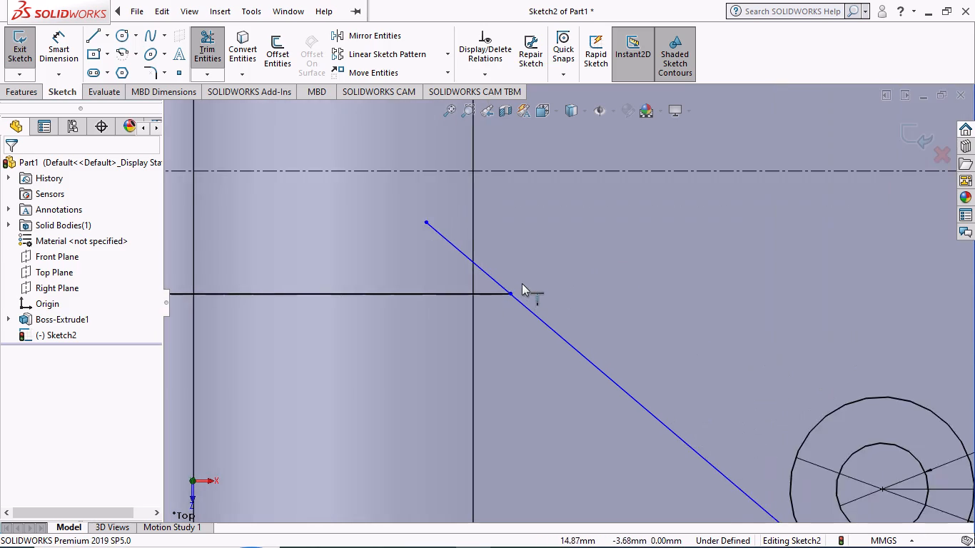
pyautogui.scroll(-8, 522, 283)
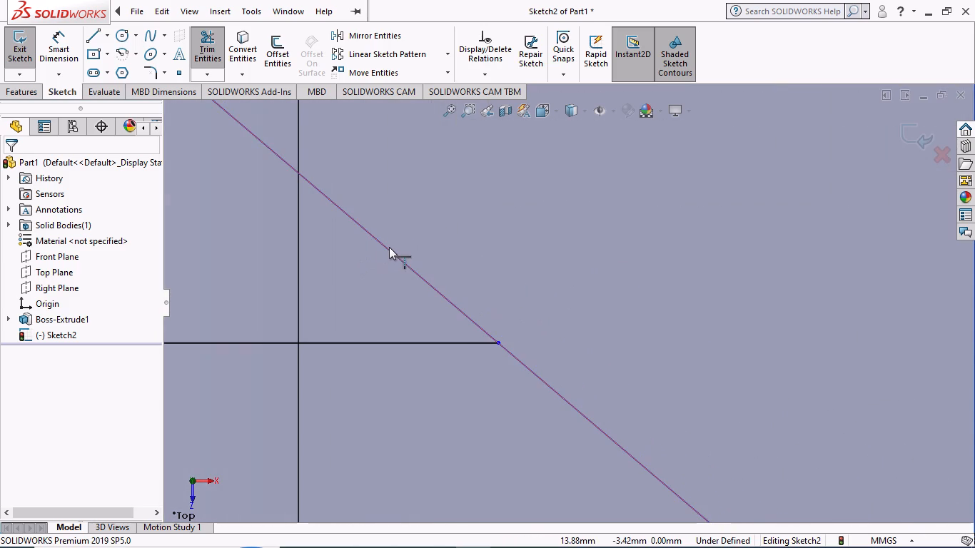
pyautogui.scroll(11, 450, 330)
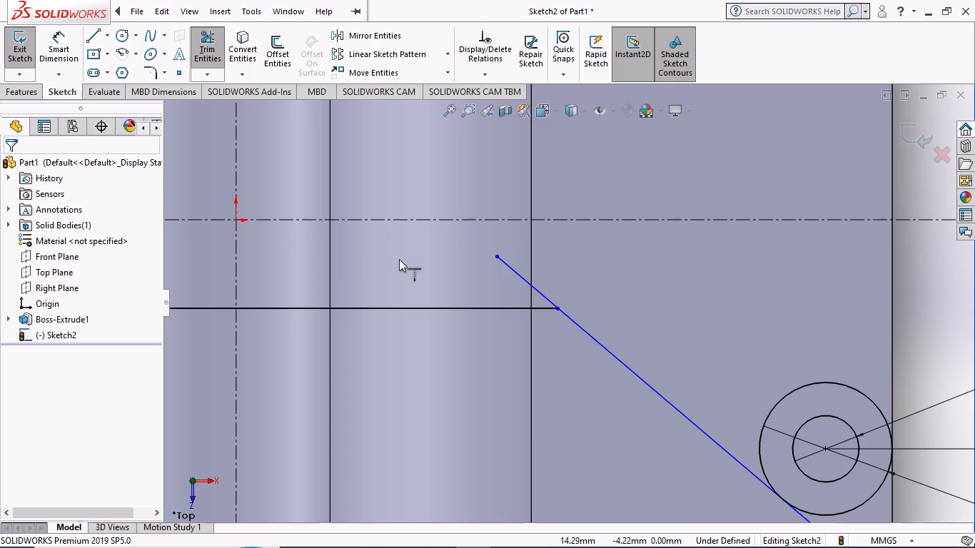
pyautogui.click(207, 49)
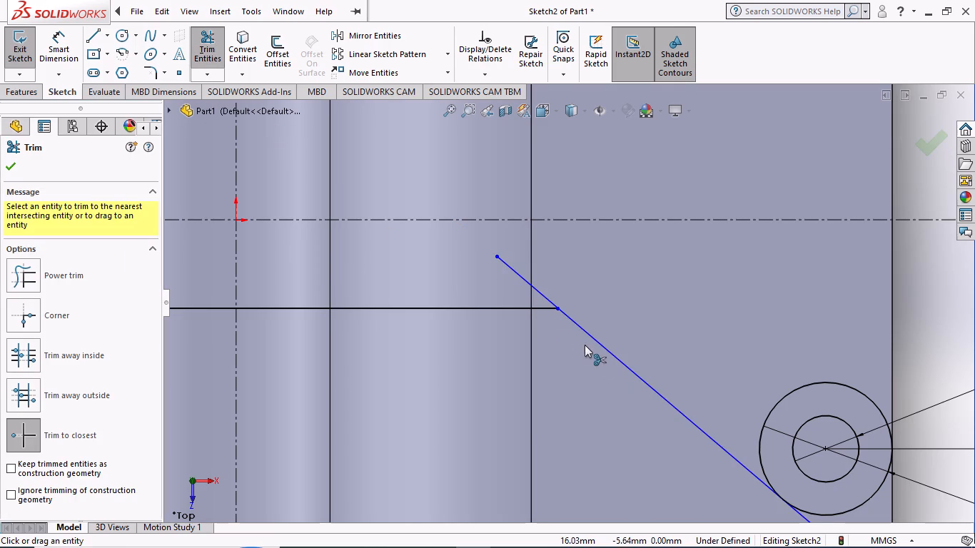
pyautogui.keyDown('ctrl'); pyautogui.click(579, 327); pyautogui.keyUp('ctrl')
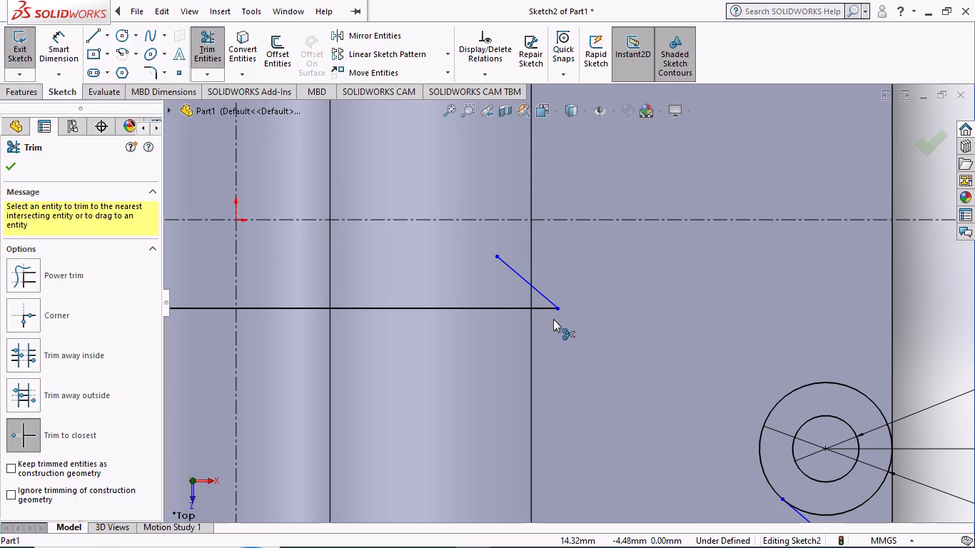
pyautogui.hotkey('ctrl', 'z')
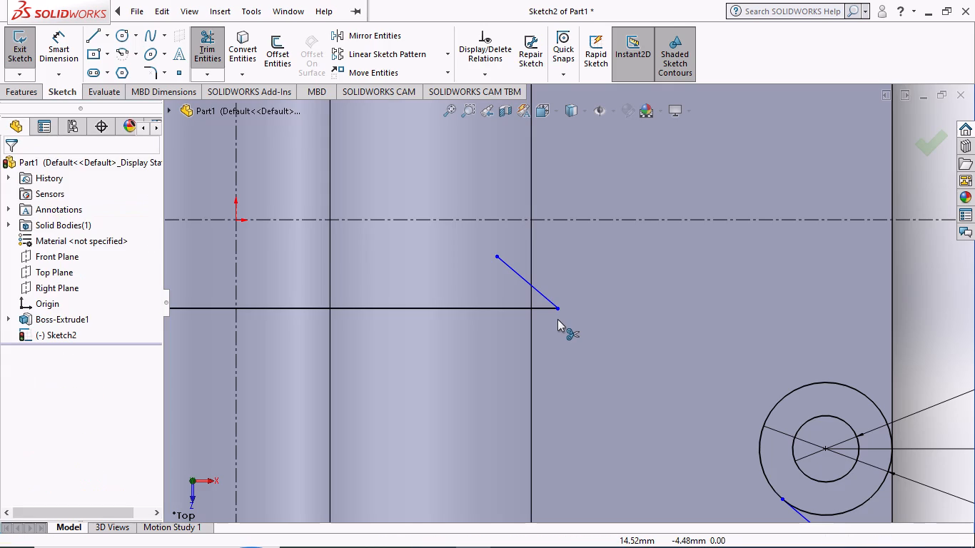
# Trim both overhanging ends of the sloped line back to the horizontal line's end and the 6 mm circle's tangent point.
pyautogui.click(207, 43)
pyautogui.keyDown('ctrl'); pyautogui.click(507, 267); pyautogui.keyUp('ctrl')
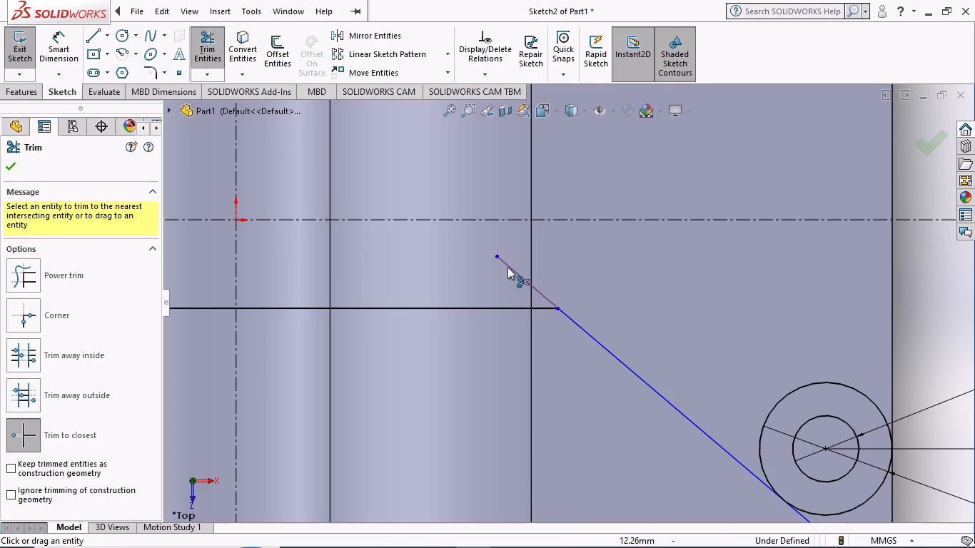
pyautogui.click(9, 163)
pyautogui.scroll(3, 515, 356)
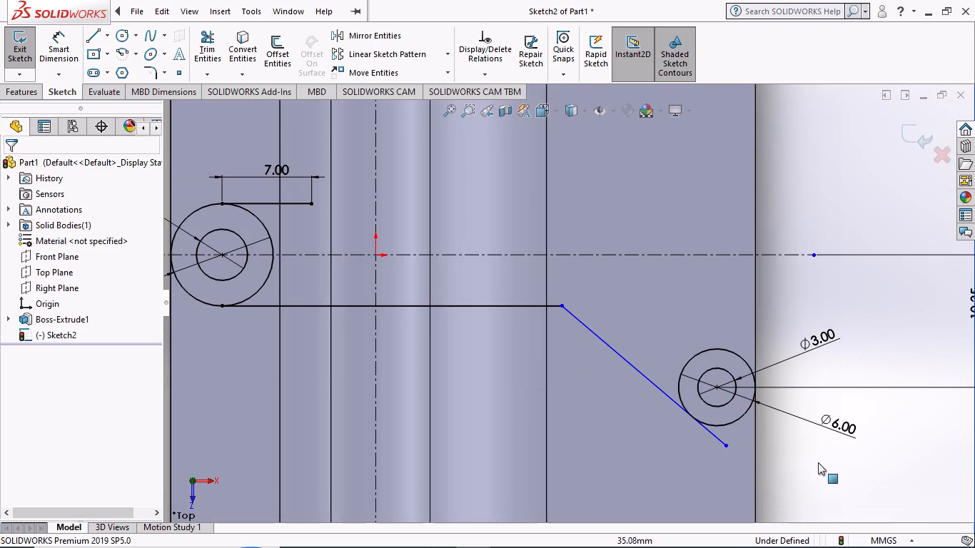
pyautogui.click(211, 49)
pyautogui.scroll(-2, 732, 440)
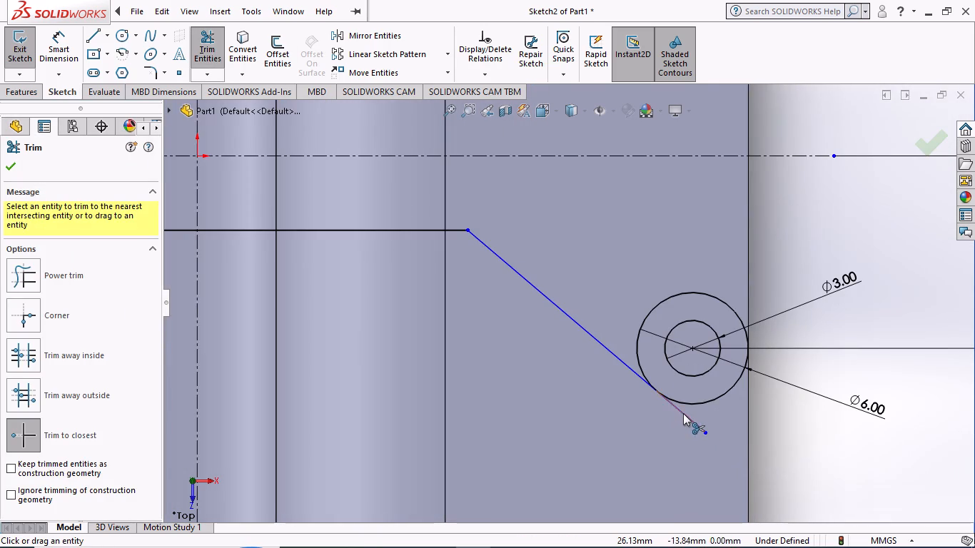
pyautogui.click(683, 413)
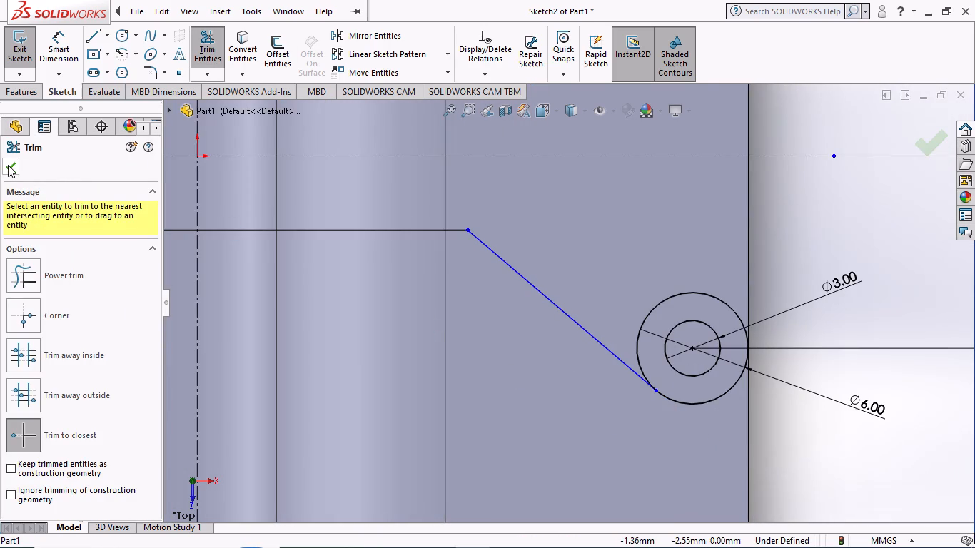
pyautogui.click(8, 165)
# Examine the corner between the horizontal and sloped lines and the relations offered when both are selected.
pyautogui.scroll(3, 576, 389)
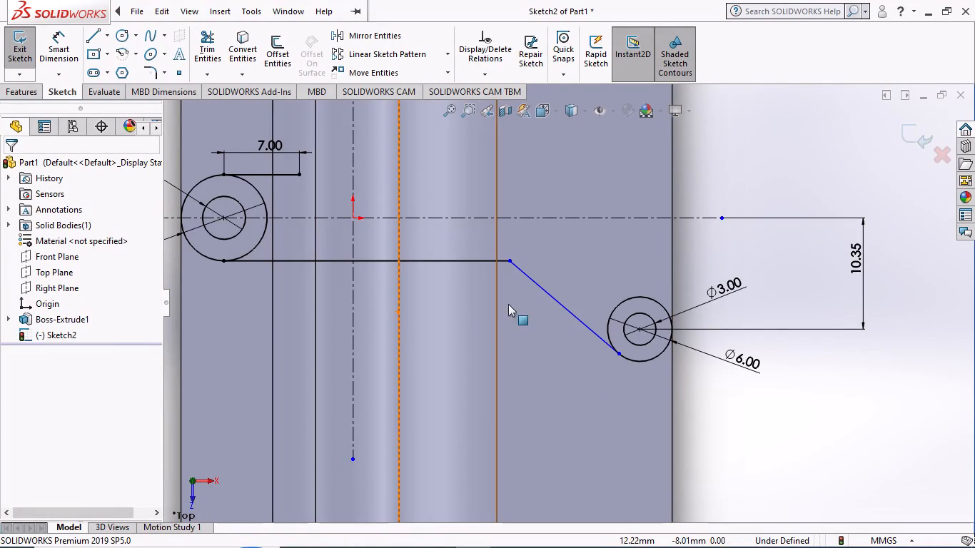
pyautogui.scroll(-4, 631, 348)
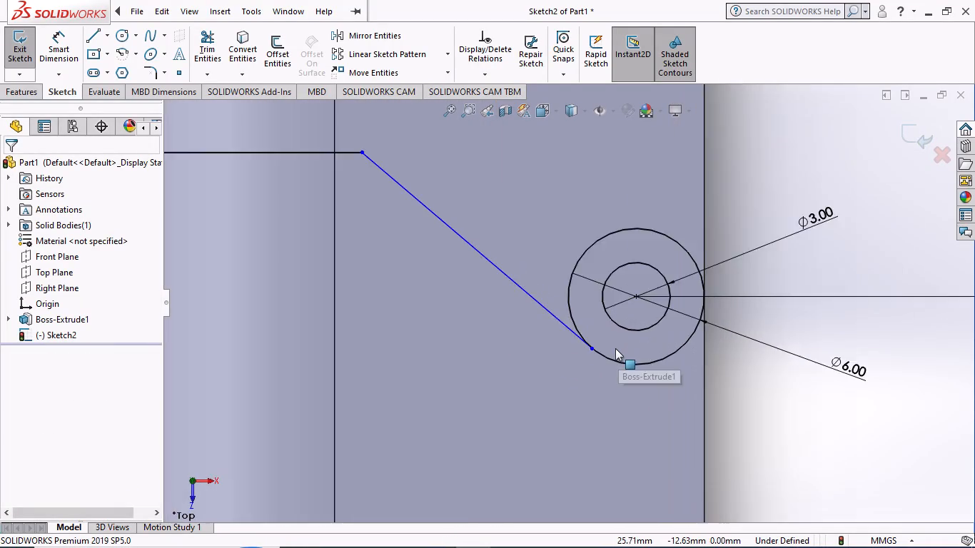
pyautogui.scroll(-6, 615, 348)
pyautogui.scroll(10, 540, 330)
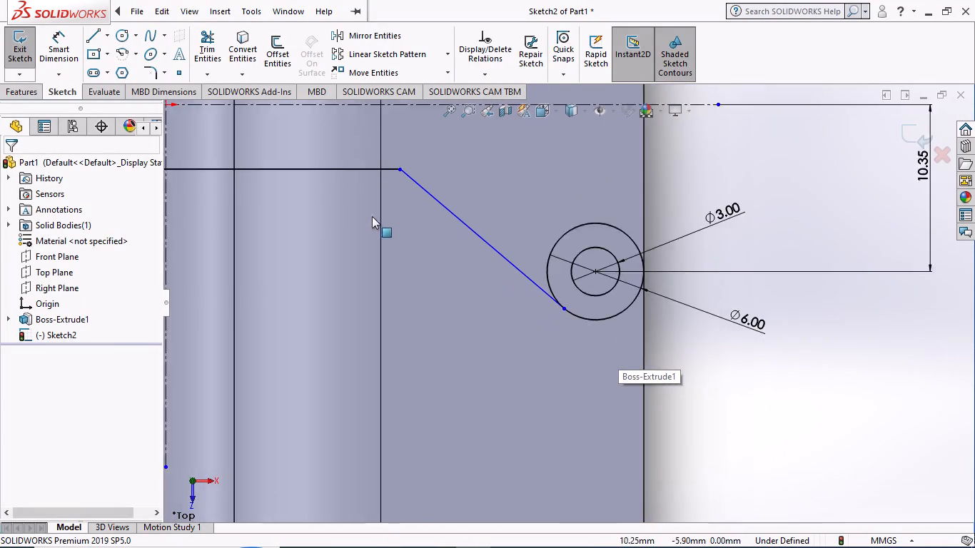
pyautogui.scroll(-10, 512, 230)
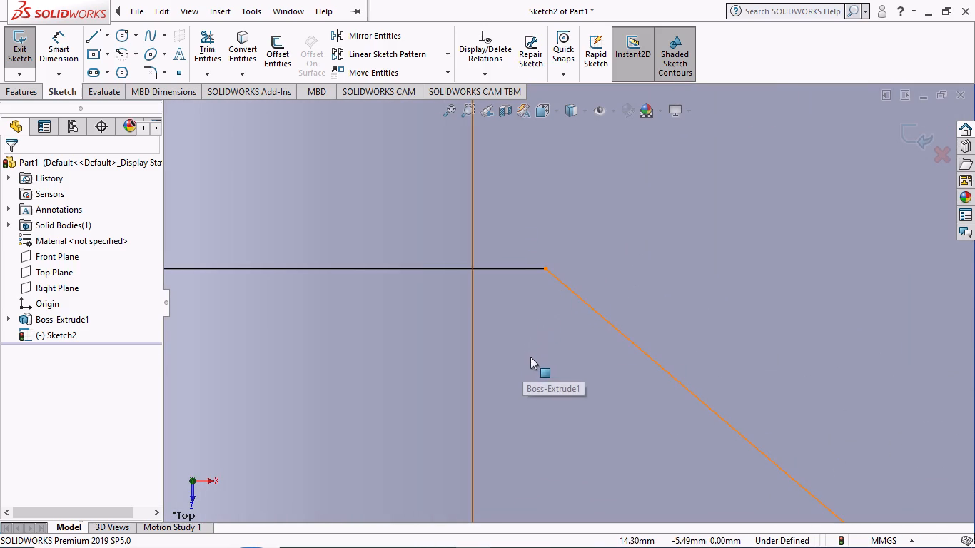
pyautogui.keyDown('ctrl'); pyautogui.click(595, 305); pyautogui.keyUp('ctrl')
pyautogui.press('Escape')
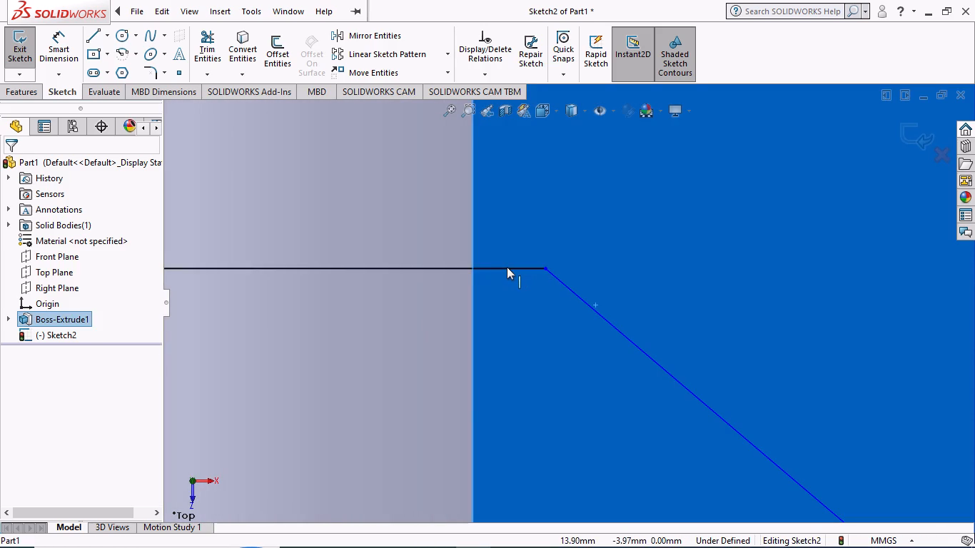
pyautogui.keyDown('ctrl'); pyautogui.click(600, 317); pyautogui.keyUp('ctrl')
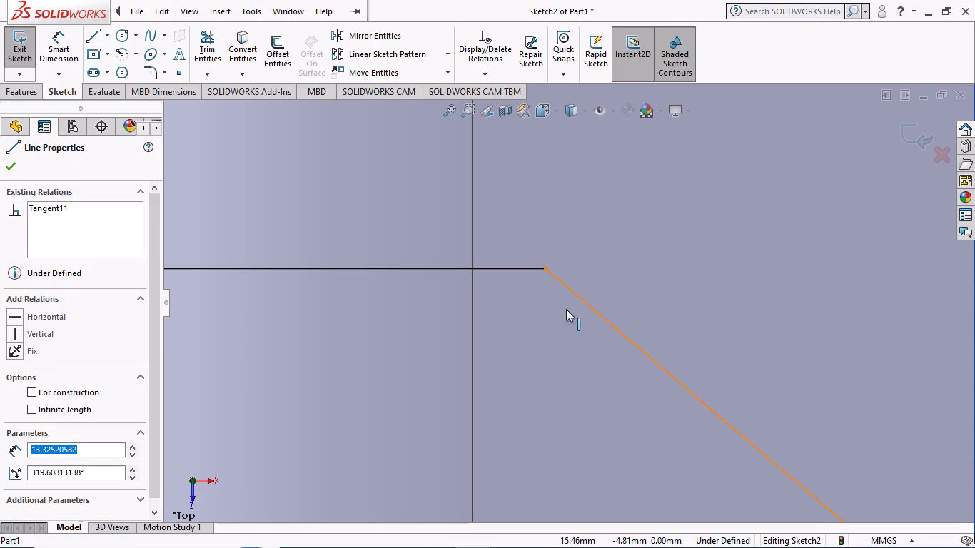
pyautogui.keyDown('ctrl'); pyautogui.click(505, 271); pyautogui.keyUp('ctrl')
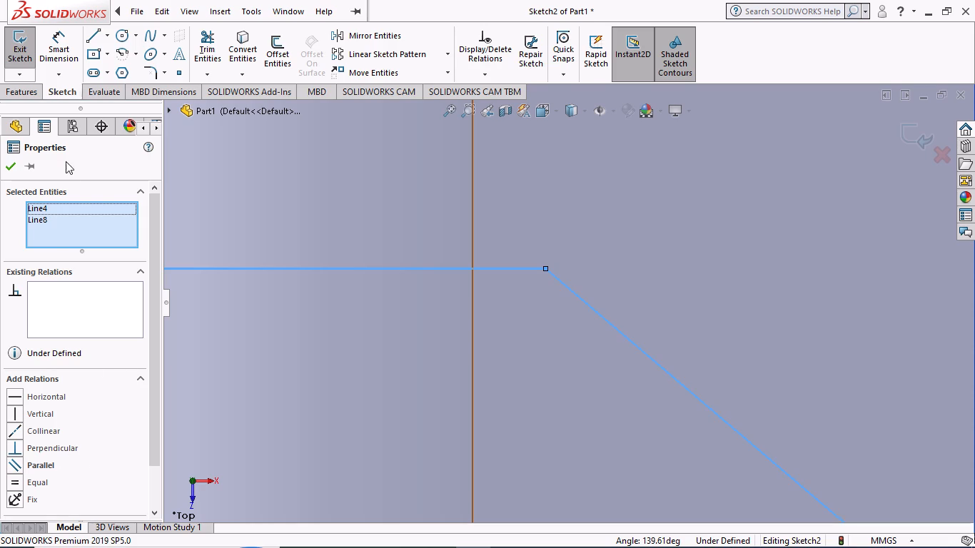
pyautogui.click(9, 160)
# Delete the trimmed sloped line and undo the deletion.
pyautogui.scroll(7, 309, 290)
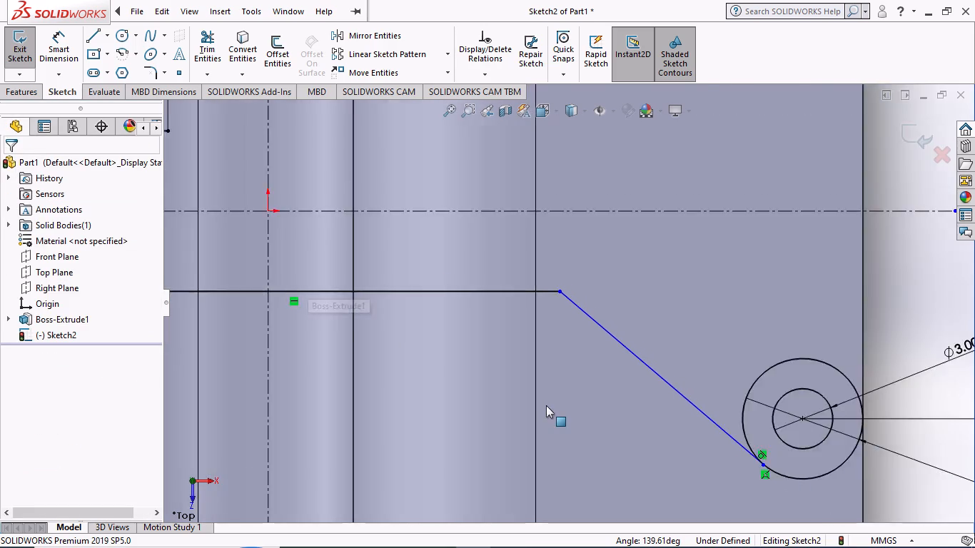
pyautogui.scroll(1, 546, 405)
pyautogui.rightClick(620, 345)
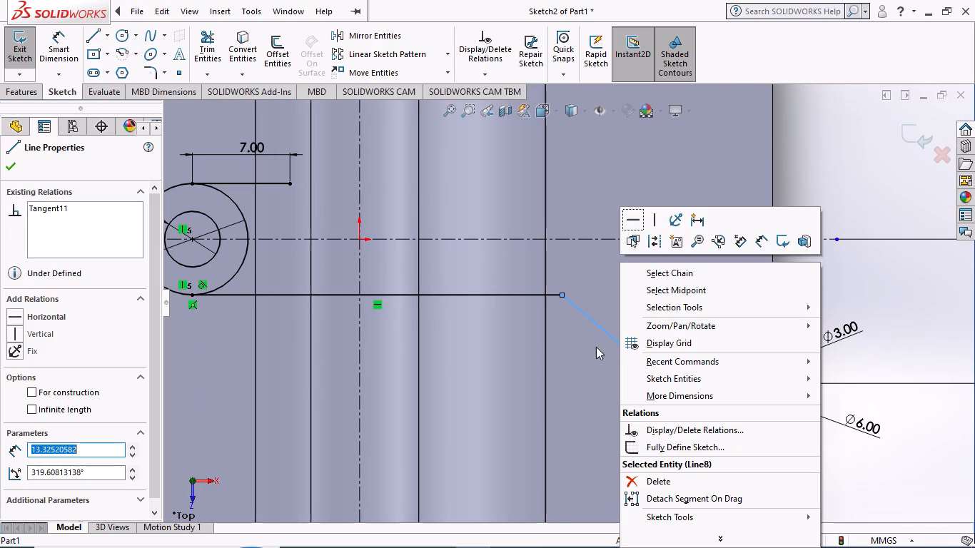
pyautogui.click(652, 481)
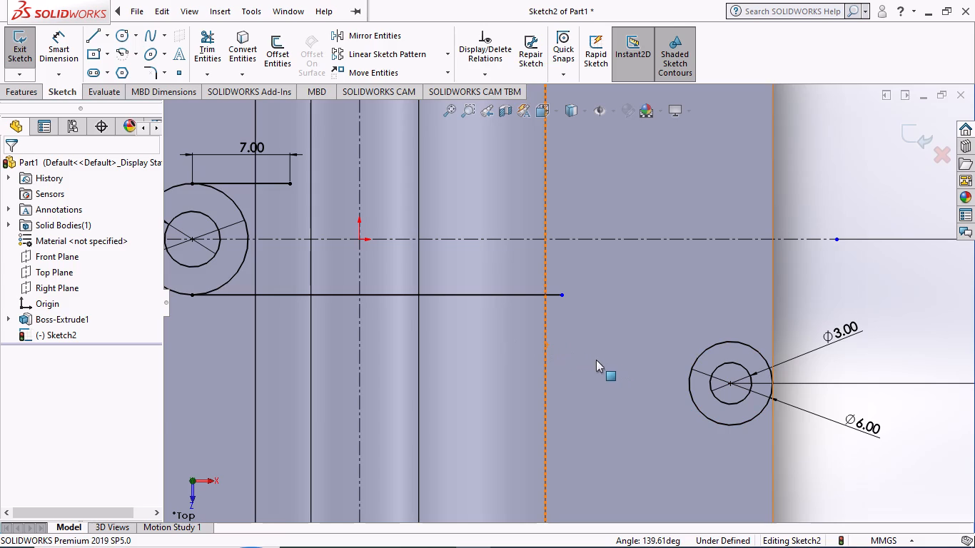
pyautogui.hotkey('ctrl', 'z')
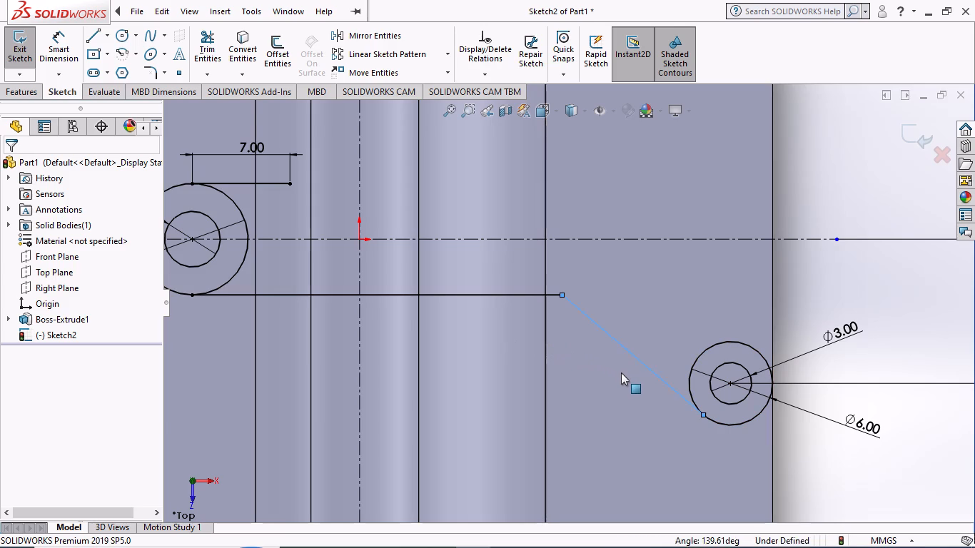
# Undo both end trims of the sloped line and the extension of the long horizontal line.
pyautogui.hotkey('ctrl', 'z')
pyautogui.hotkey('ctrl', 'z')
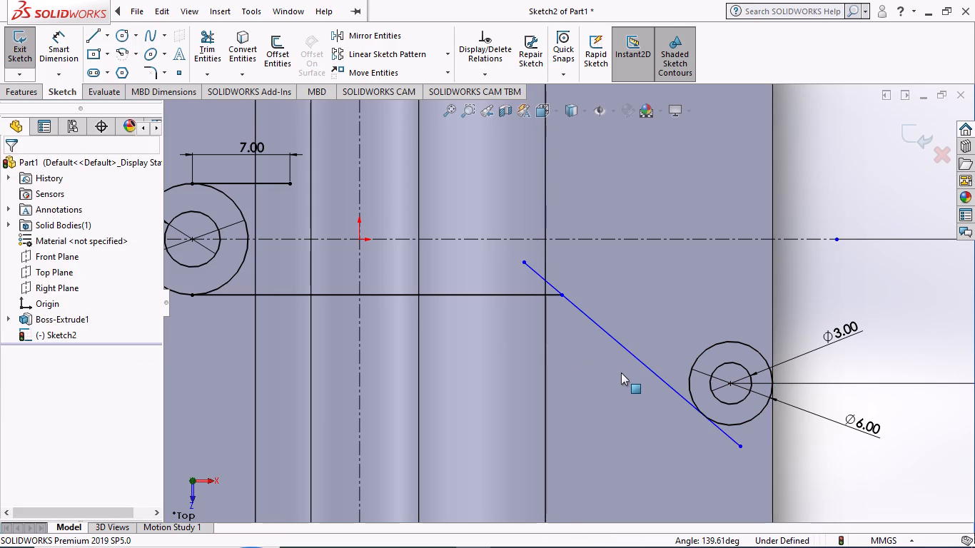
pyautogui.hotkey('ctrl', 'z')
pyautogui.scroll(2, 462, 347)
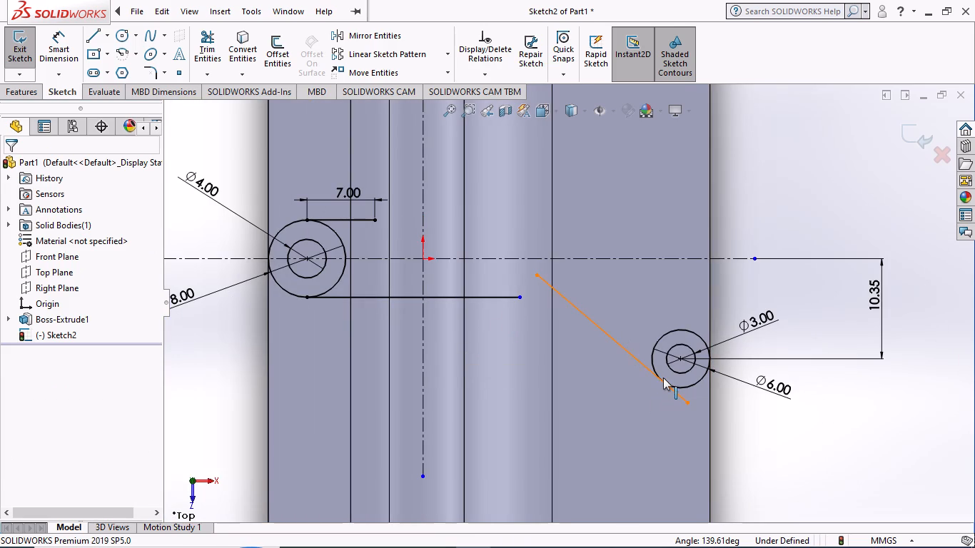
# Show the sketch relations to examine the tangency between the sloped line and the 6 mm circle, and hide them again.
pyautogui.scroll(-5, 663, 377)
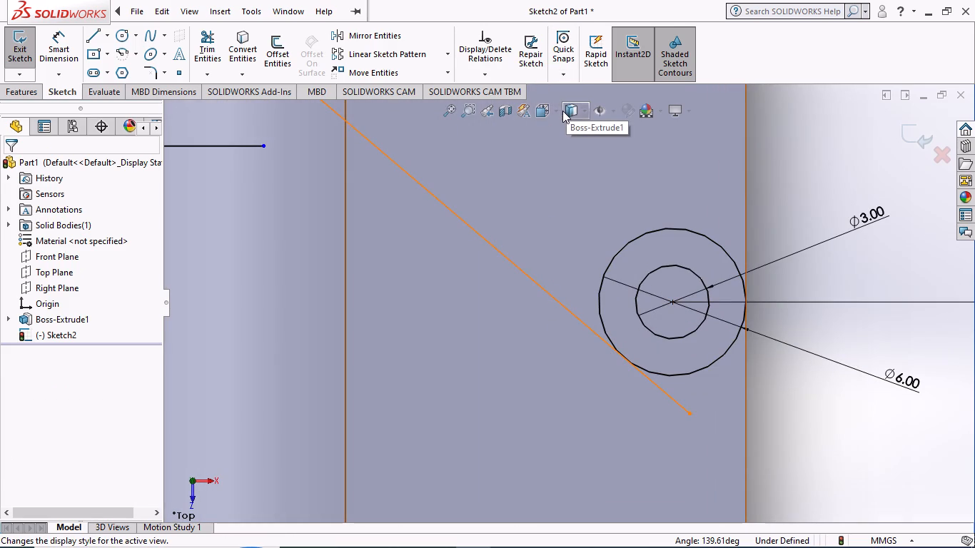
pyautogui.click(612, 111)
pyautogui.click(605, 273)
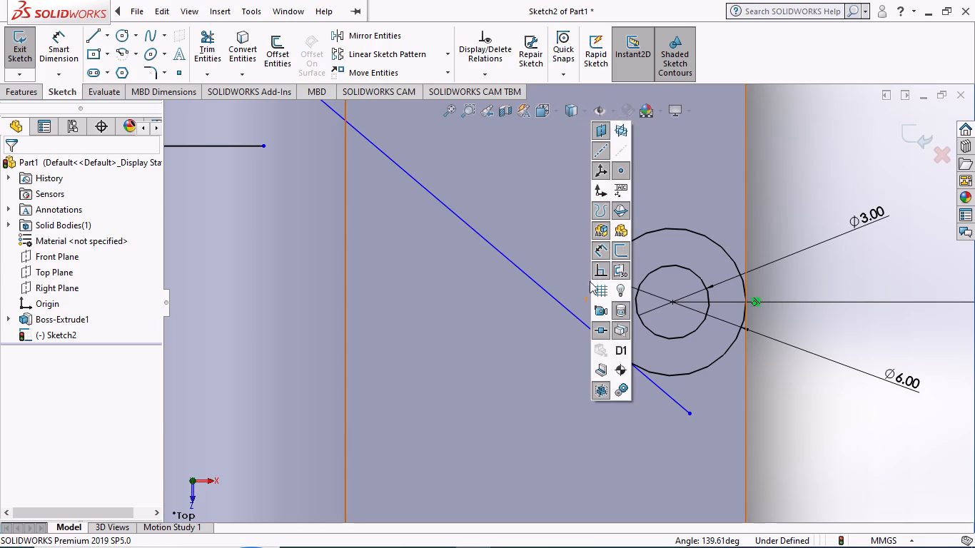
pyautogui.click(774, 390)
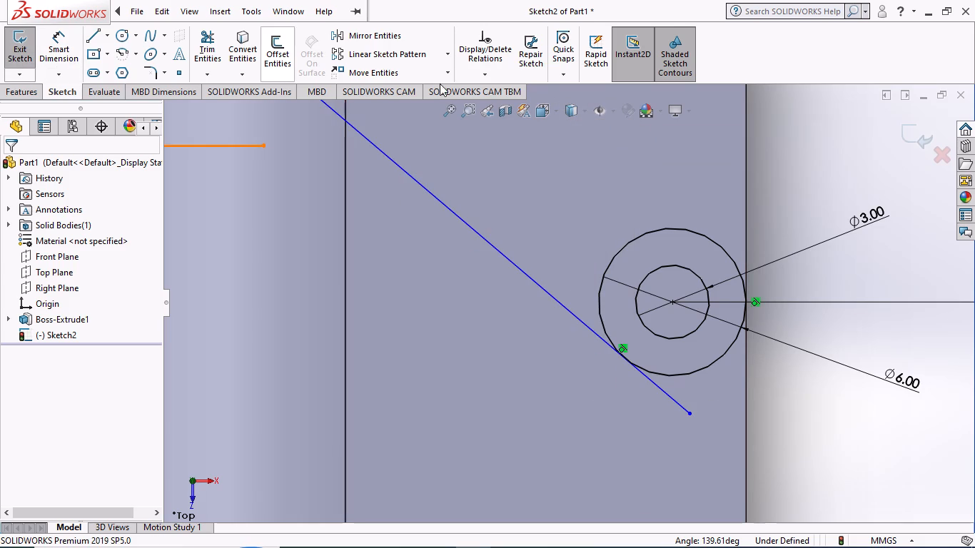
pyautogui.click(610, 106)
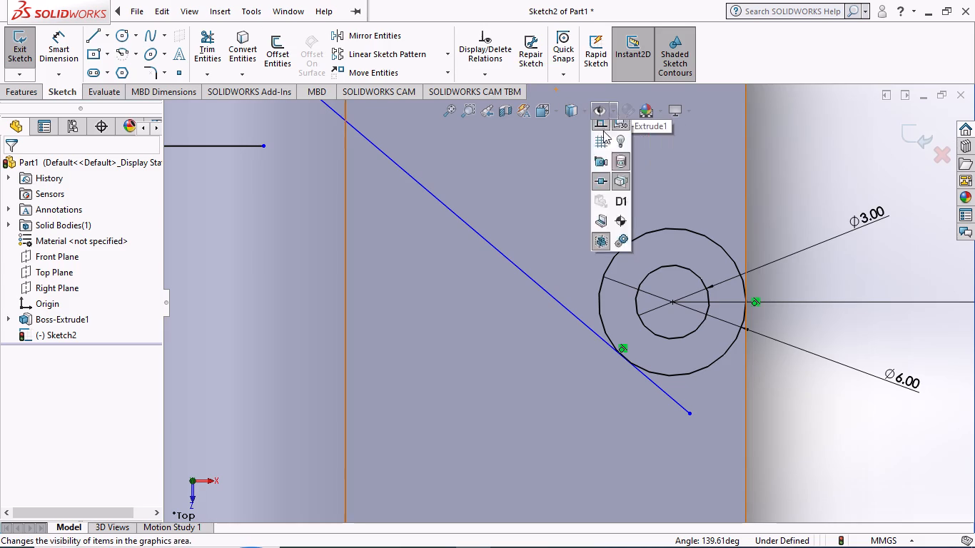
pyautogui.click(598, 265)
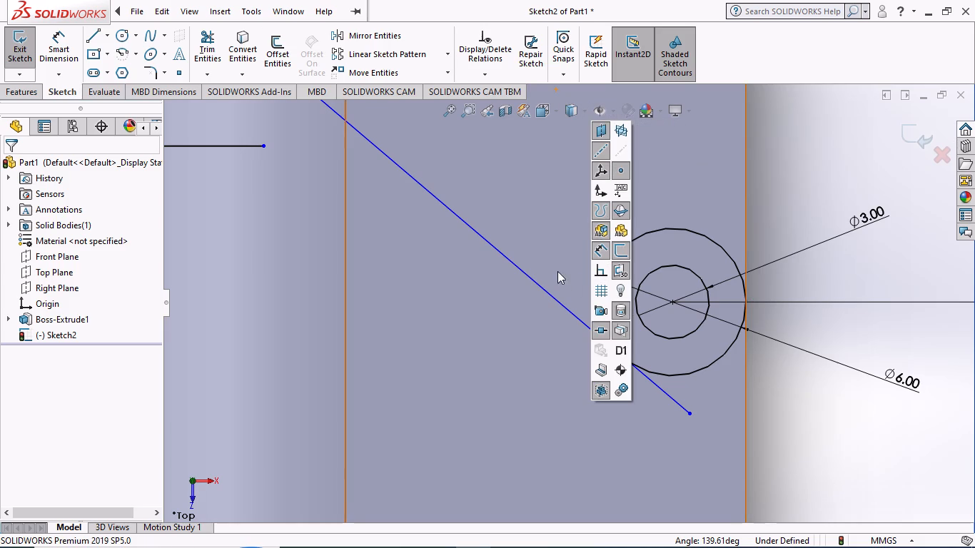
pyautogui.scroll(3, 499, 247)
pyautogui.click(791, 151)
pyautogui.scroll(2, 309, 230)
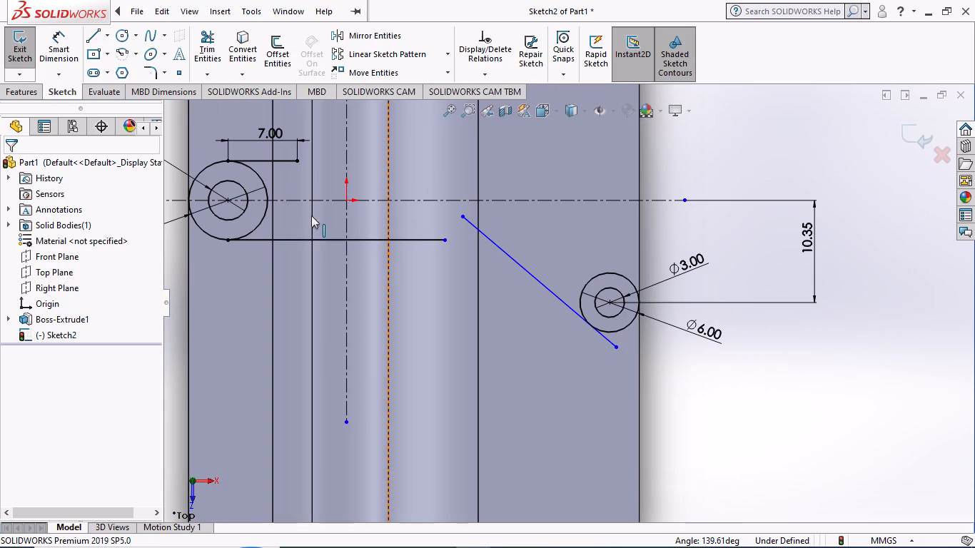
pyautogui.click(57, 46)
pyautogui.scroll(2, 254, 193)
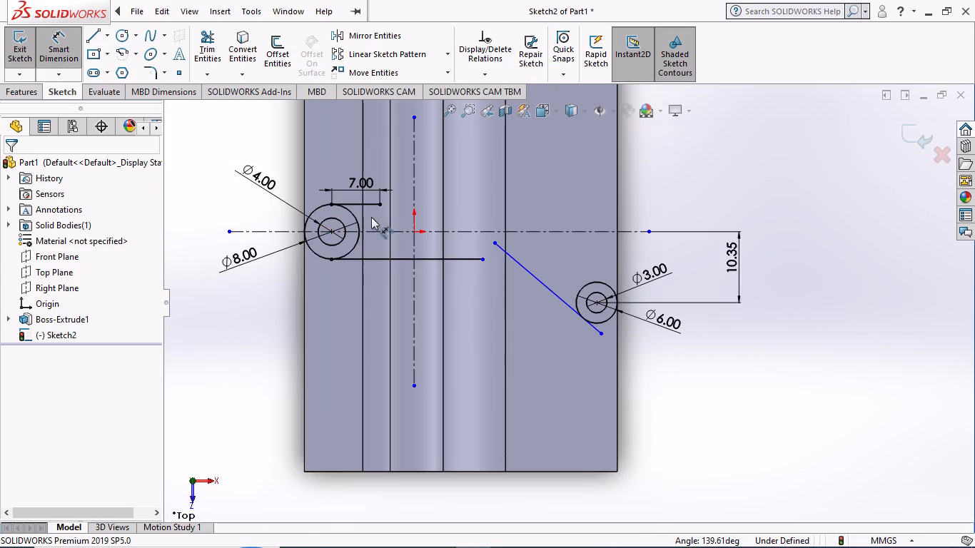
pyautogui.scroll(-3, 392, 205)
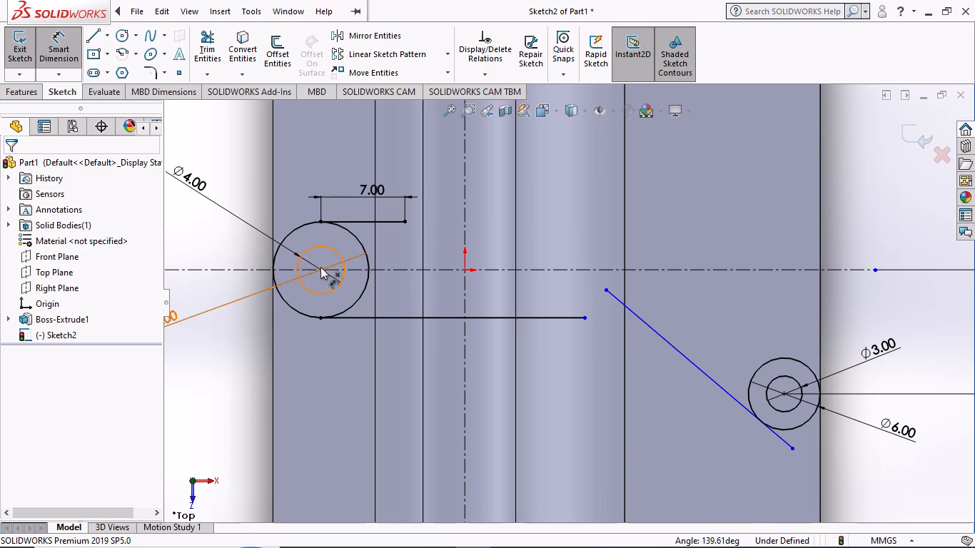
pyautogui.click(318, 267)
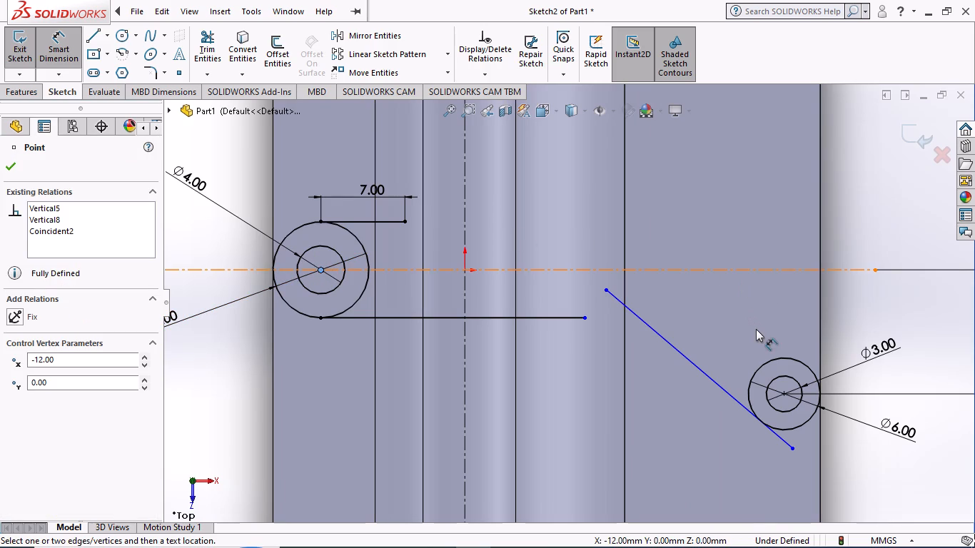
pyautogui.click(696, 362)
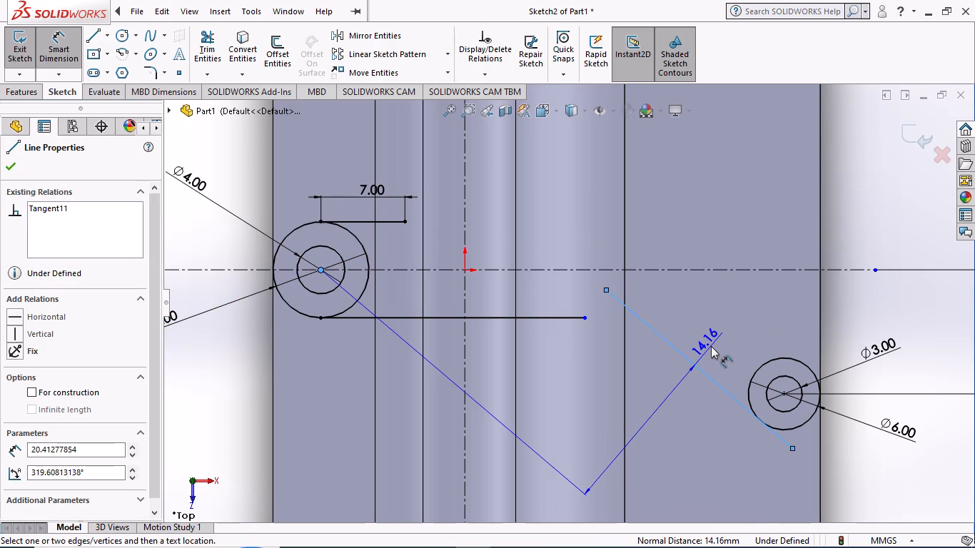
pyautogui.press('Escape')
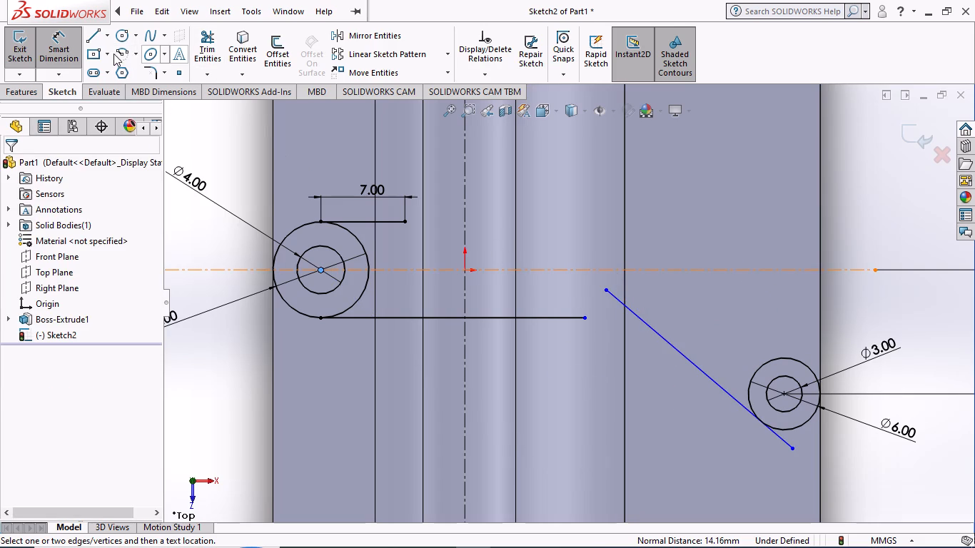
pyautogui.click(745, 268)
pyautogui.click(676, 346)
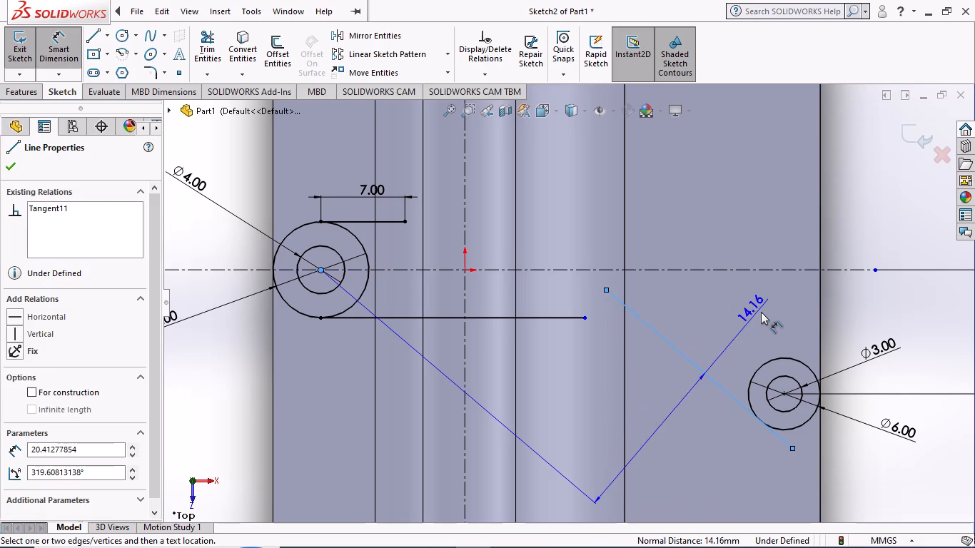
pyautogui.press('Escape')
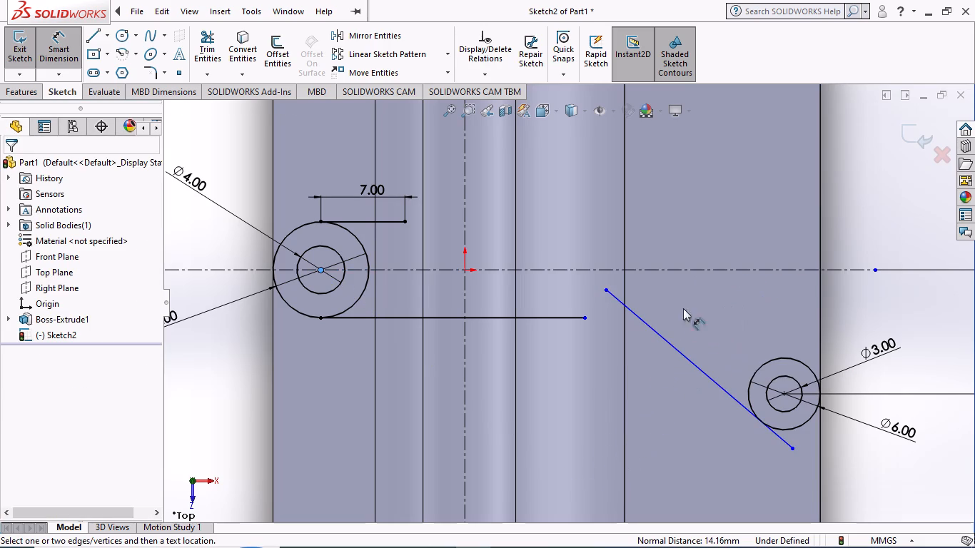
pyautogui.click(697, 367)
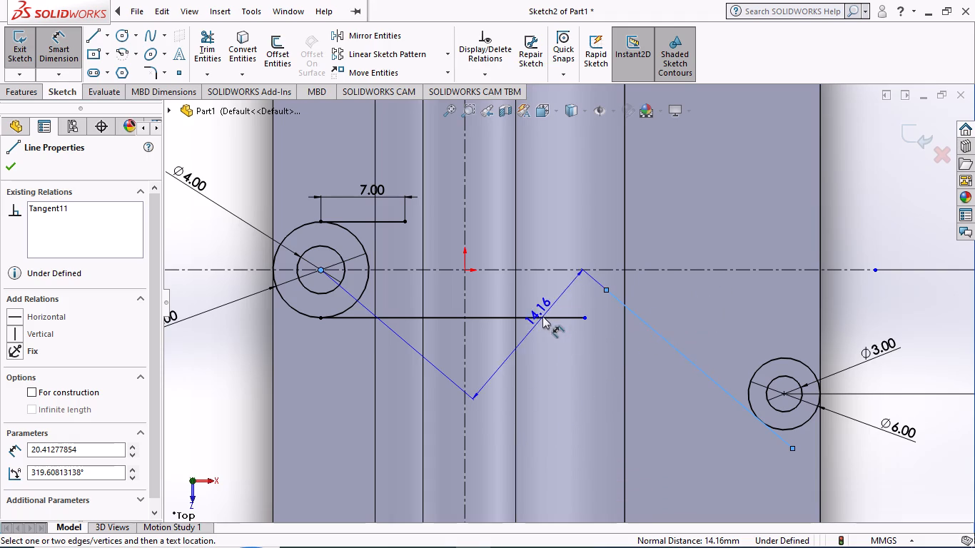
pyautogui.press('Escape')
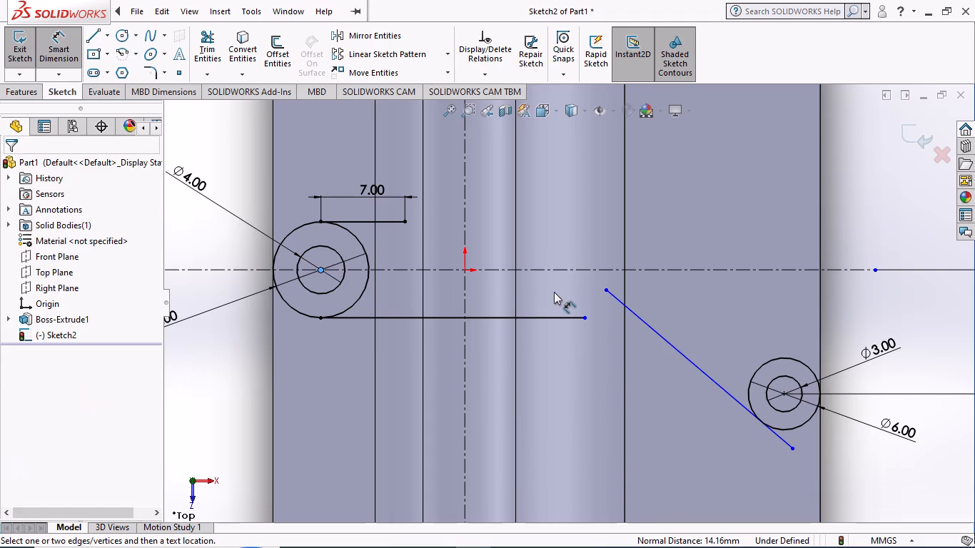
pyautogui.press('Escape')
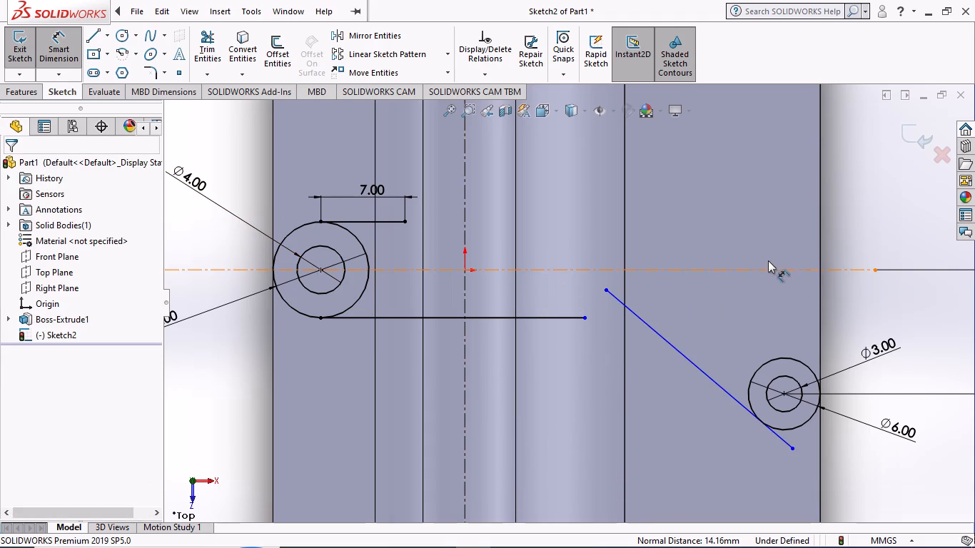
# Dimension the angle between the horizontal centerline and the sloped line as 35°.
pyautogui.click(744, 268)
pyautogui.click(687, 357)
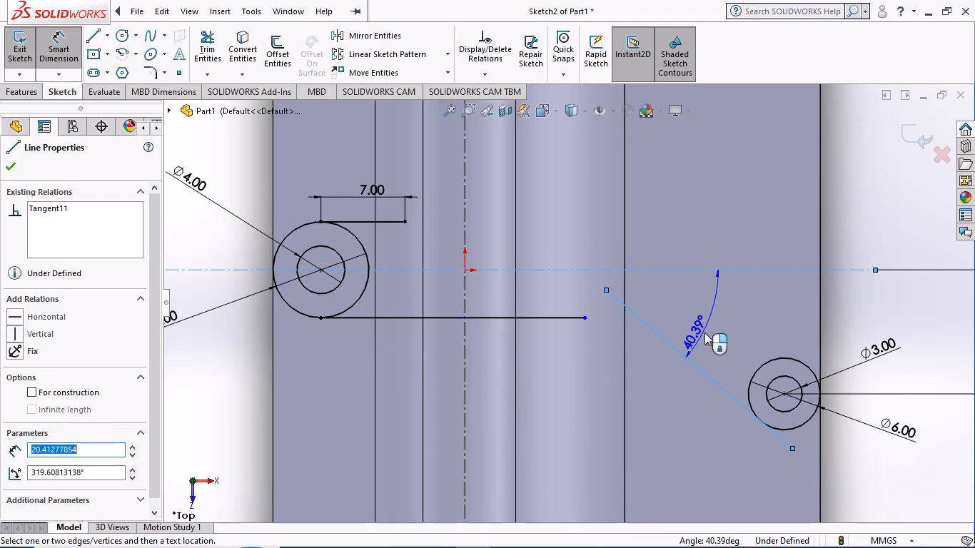
pyautogui.click(951, 323)
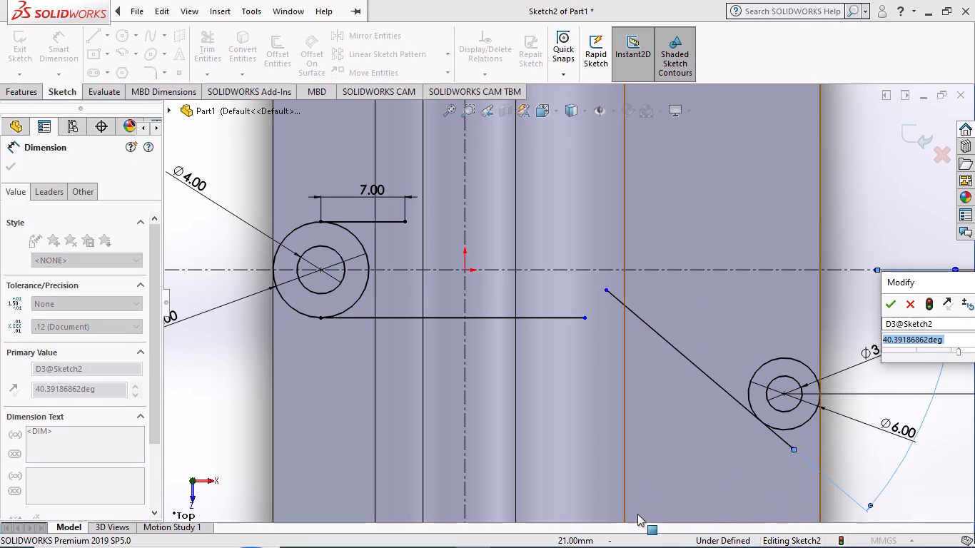
pyautogui.write('35')
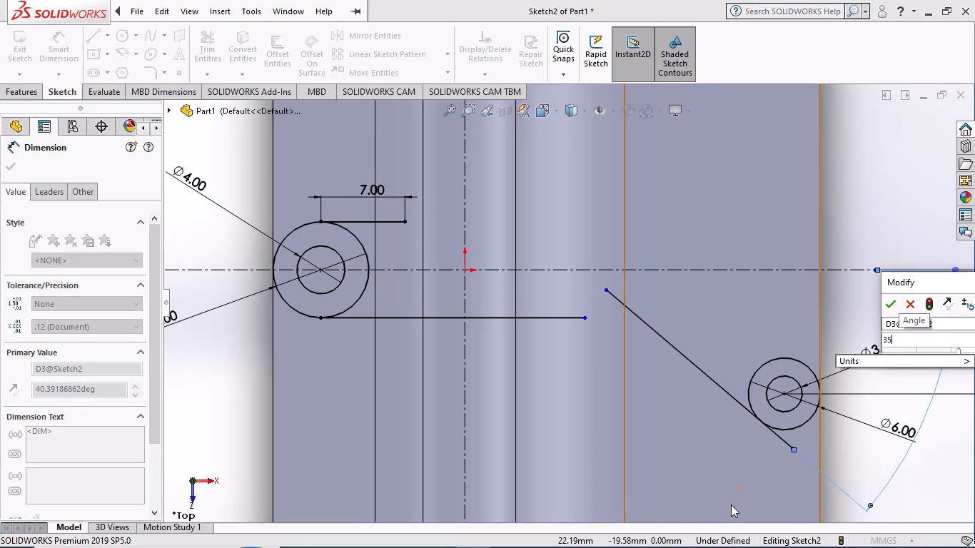
pyautogui.press('Return')
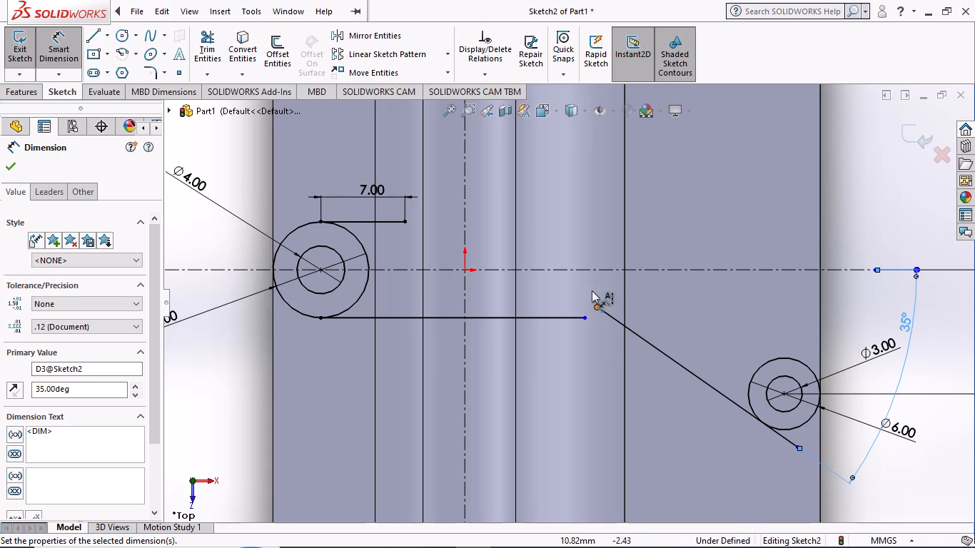
pyautogui.click(15, 172)
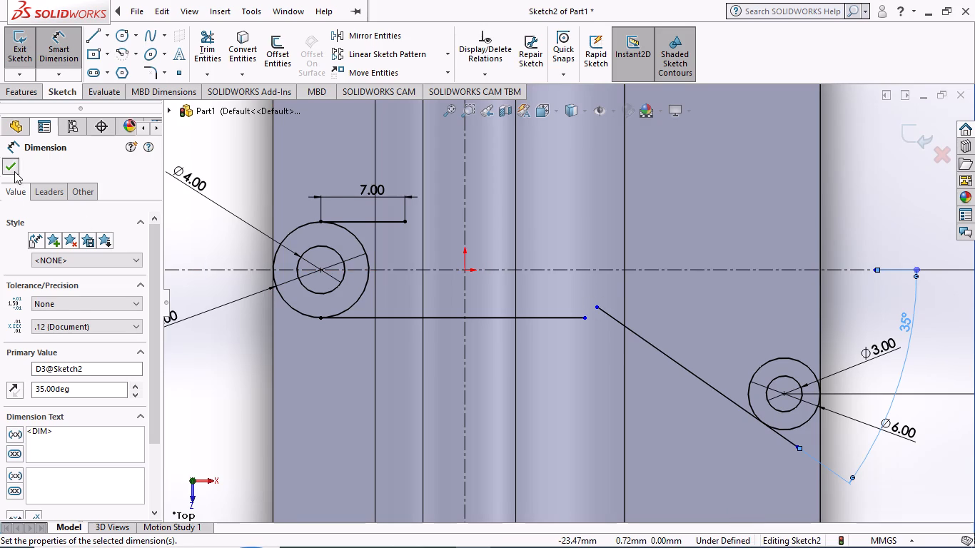
# Extend the long horizontal line from the 8 mm circle until it meets the sloped line.
pyautogui.click(209, 39)
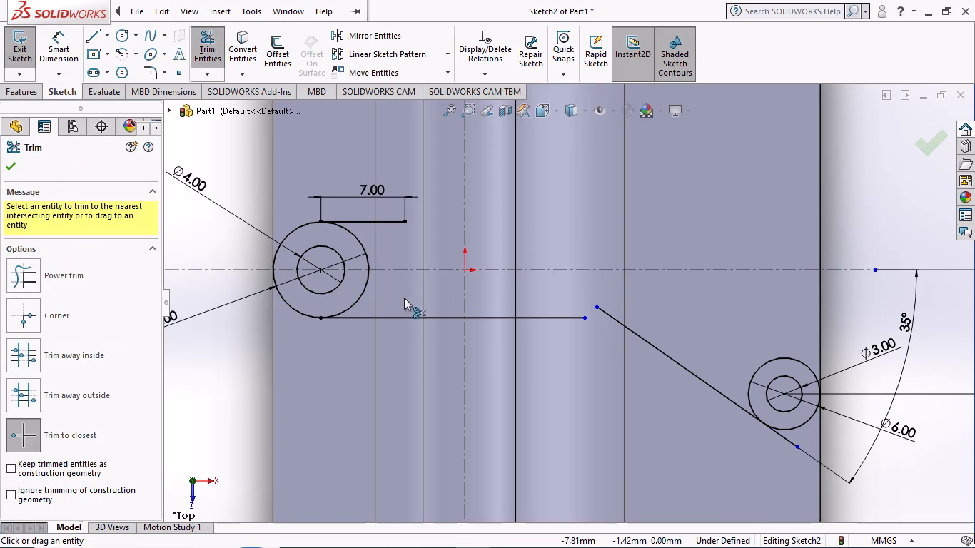
pyautogui.click(213, 73)
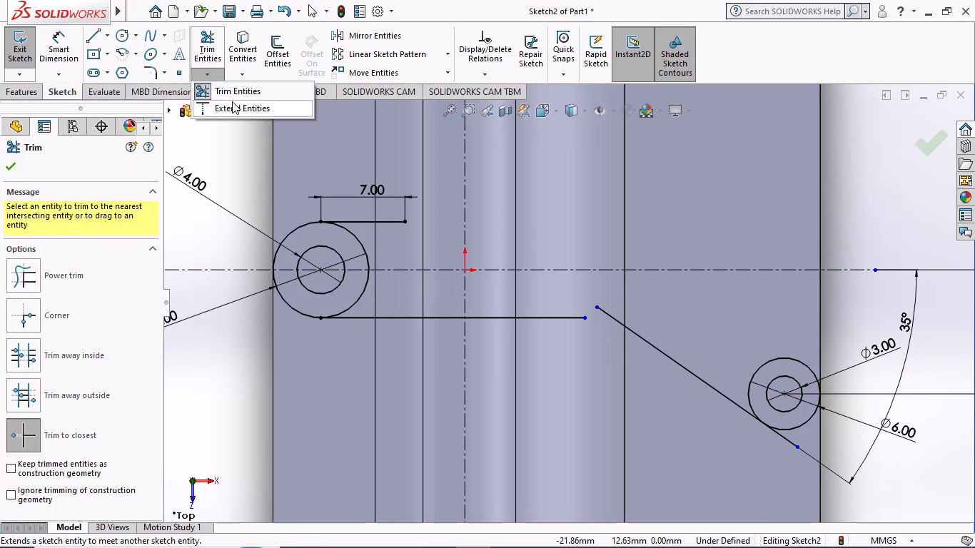
pyautogui.click(235, 106)
pyautogui.scroll(-4, 497, 276)
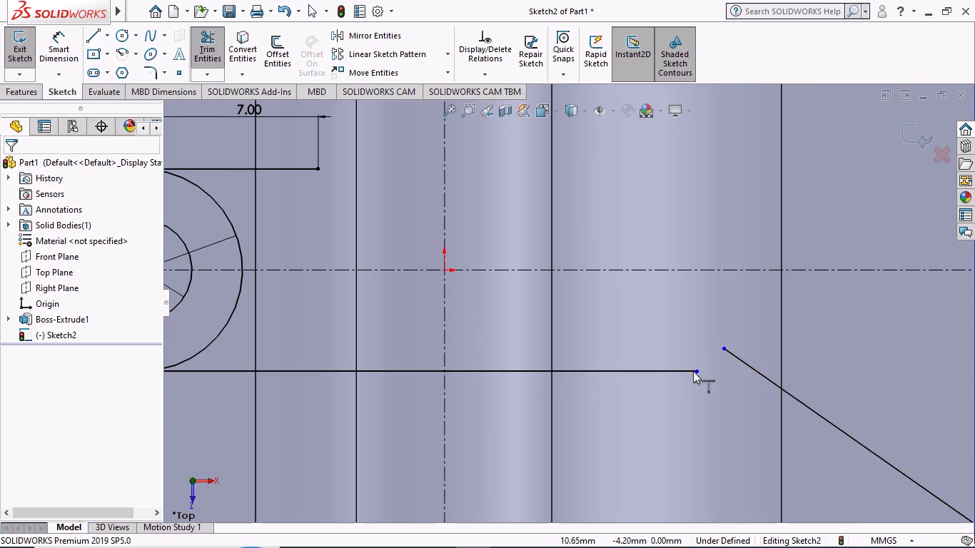
pyautogui.click(697, 368)
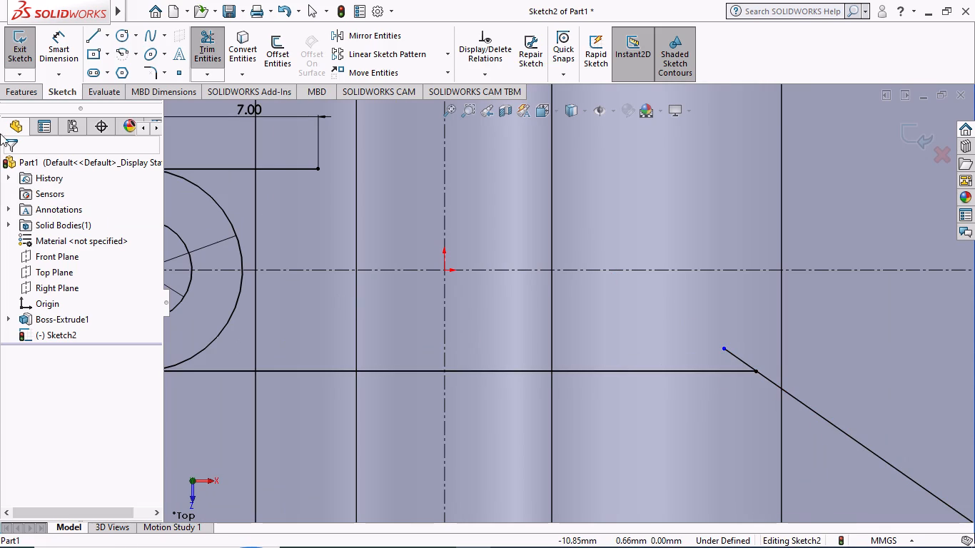
# Trim the sloped line's two overhanging ends, back to the horizontal line's end and to the tangent point on the 6 mm circle.
pyautogui.click(203, 41)
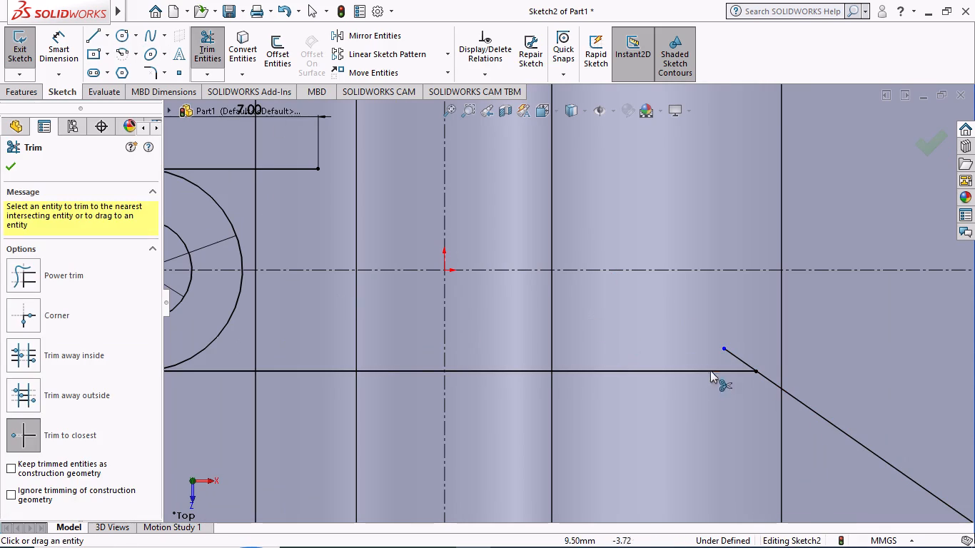
pyautogui.click(727, 350)
pyautogui.scroll(5, 724, 432)
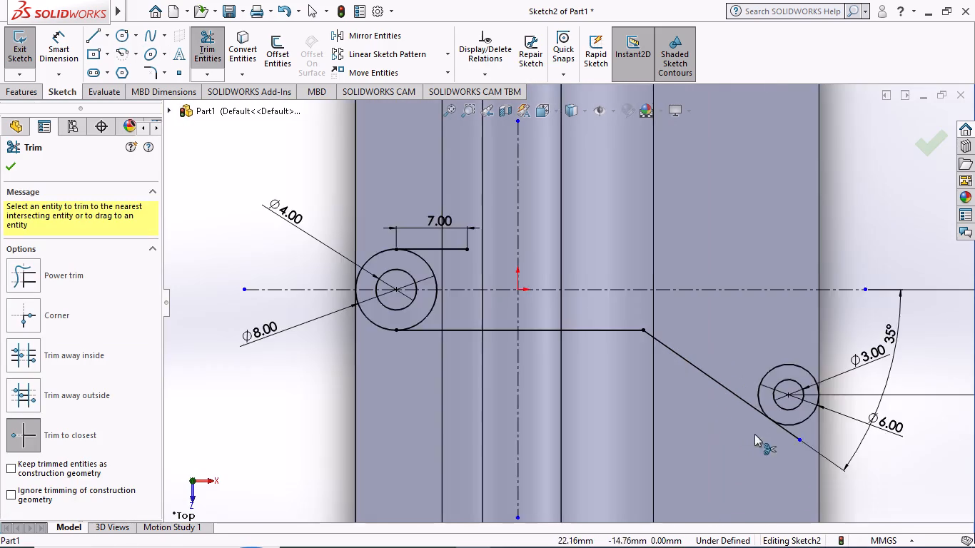
pyautogui.scroll(1, 754, 434)
pyautogui.scroll(-5, 734, 401)
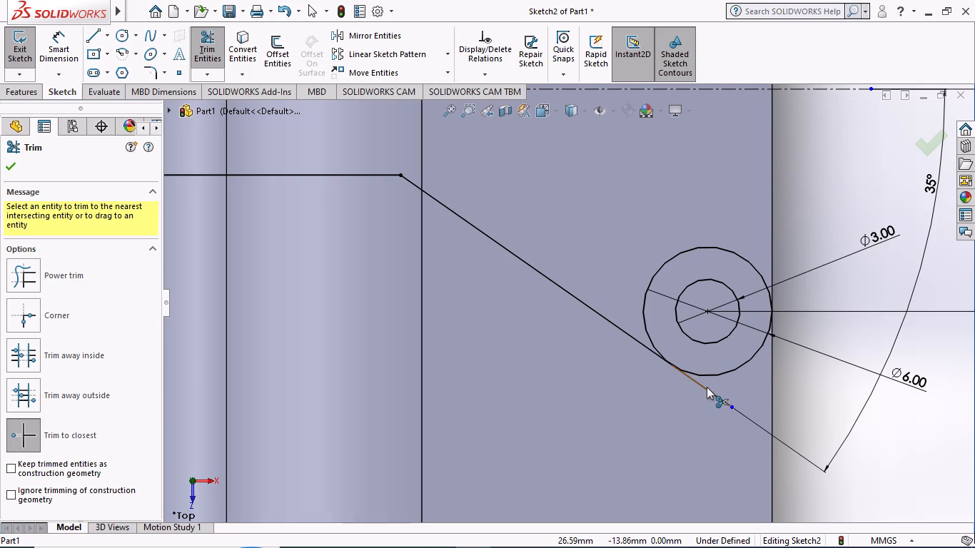
pyautogui.click(707, 387)
pyautogui.scroll(4, 432, 361)
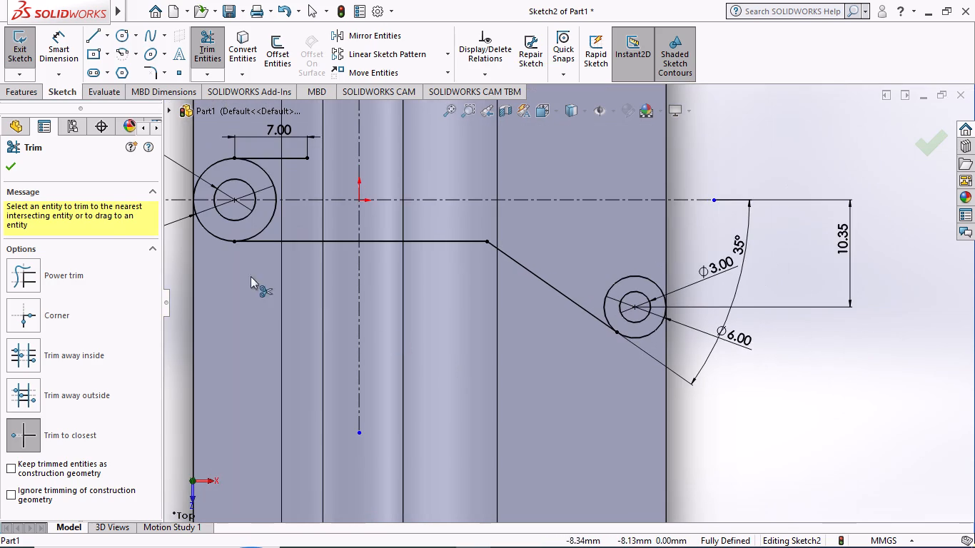
pyautogui.click(15, 163)
# Trim away the short 7 mm horizontal line tangent to the top of the 8 mm circle.
pyautogui.scroll(2, 152, 210)
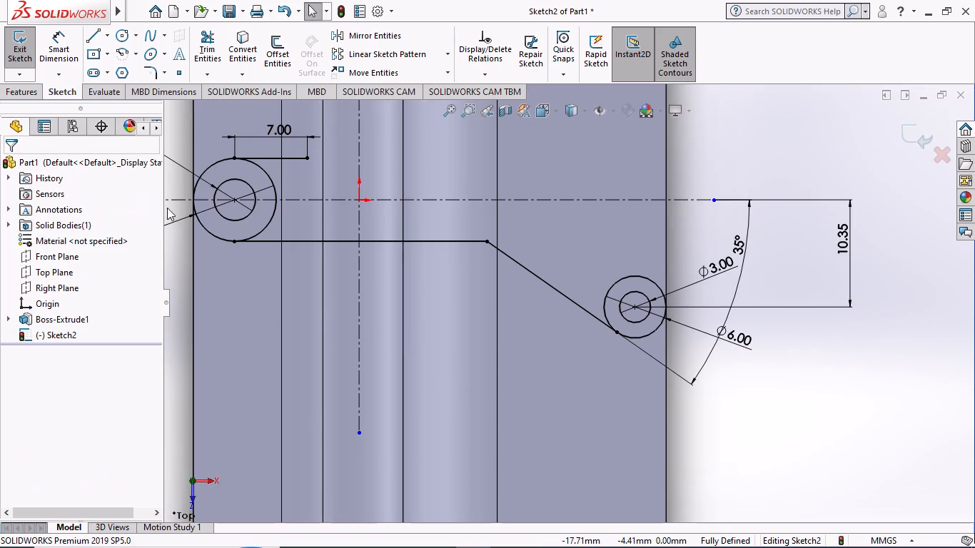
pyautogui.scroll(2, 249, 229)
pyautogui.scroll(2, 325, 239)
pyautogui.scroll(-4, 430, 225)
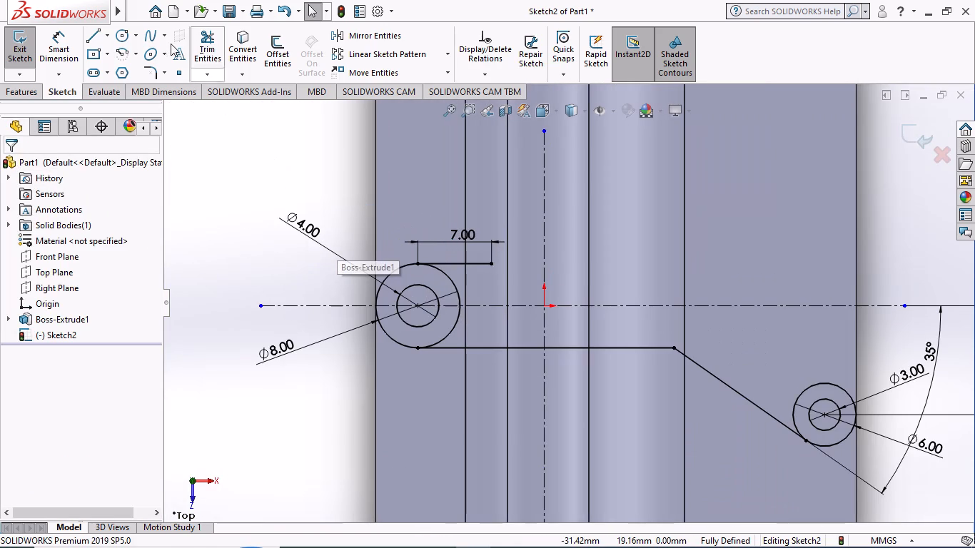
pyautogui.click(210, 40)
pyautogui.scroll(-3, 502, 283)
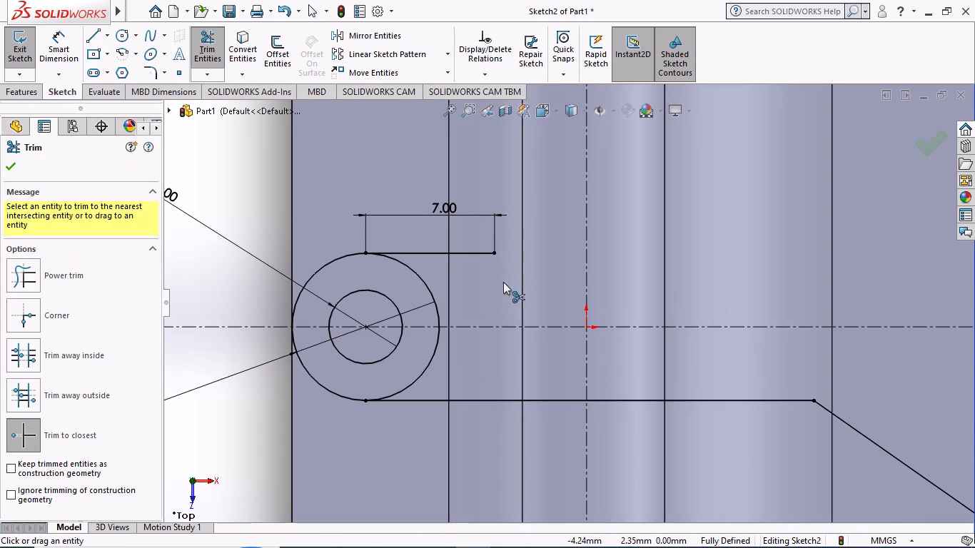
pyautogui.click(427, 249)
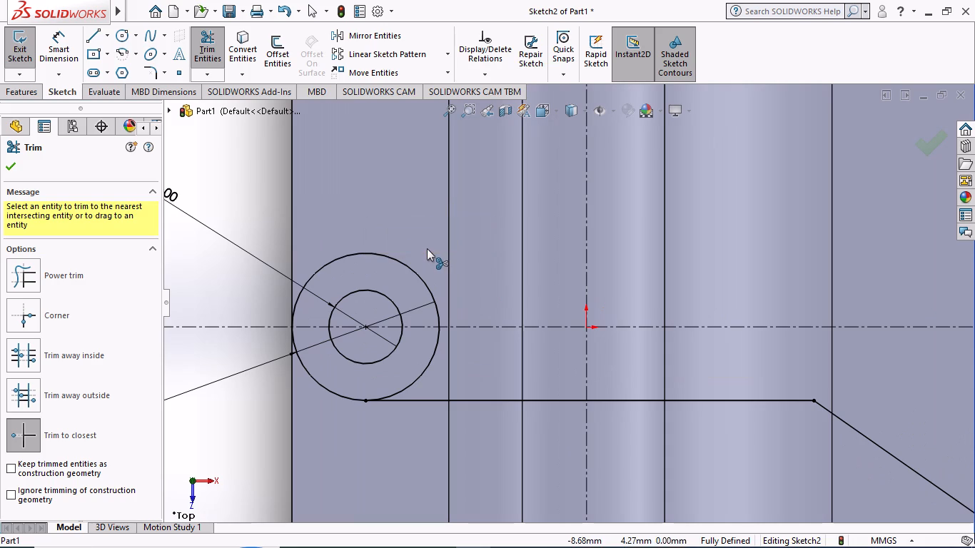
pyautogui.scroll(3, 355, 245)
pyautogui.click(13, 163)
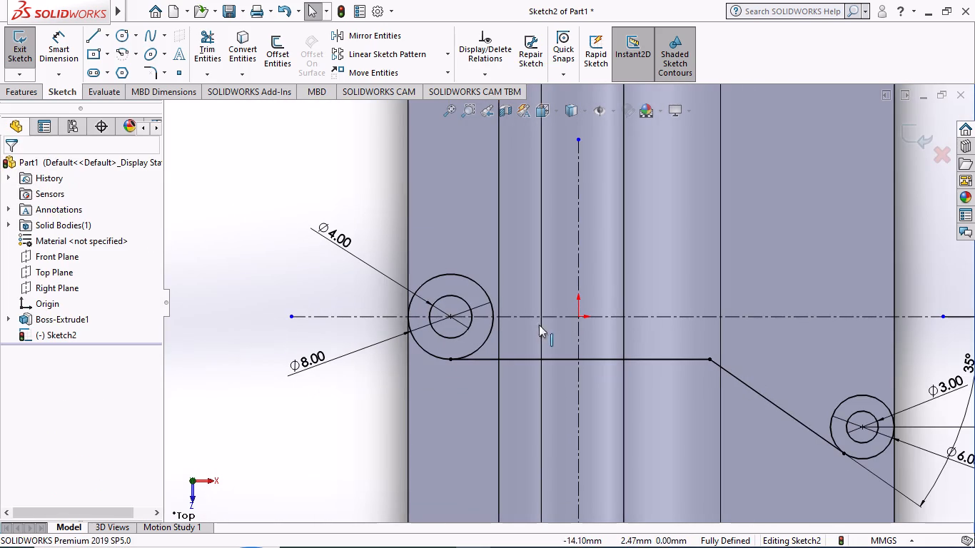
pyautogui.scroll(2, 547, 325)
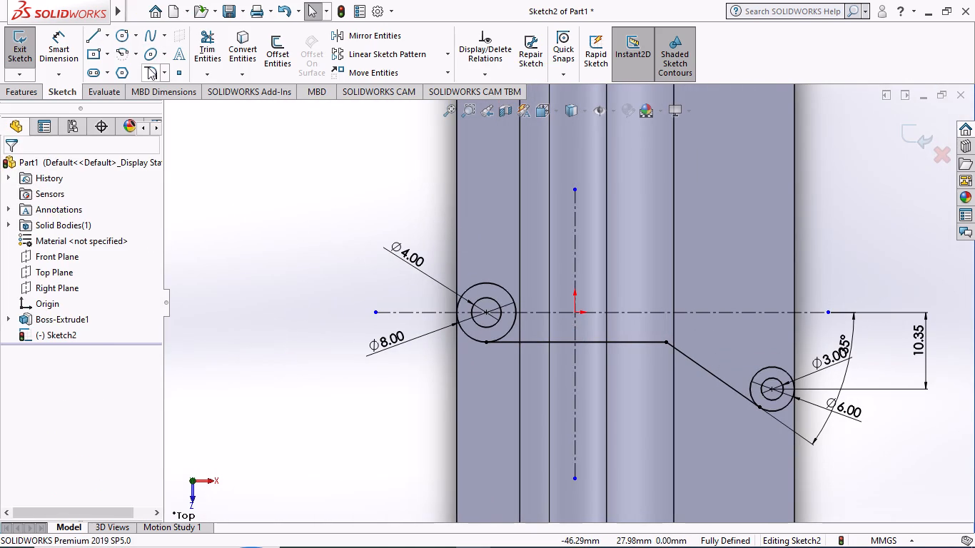
# Add a 12 mm sketch fillet at the corner between the long horizontal line and the sloped line.
pyautogui.click(146, 67)
pyautogui.scroll(-1, 664, 329)
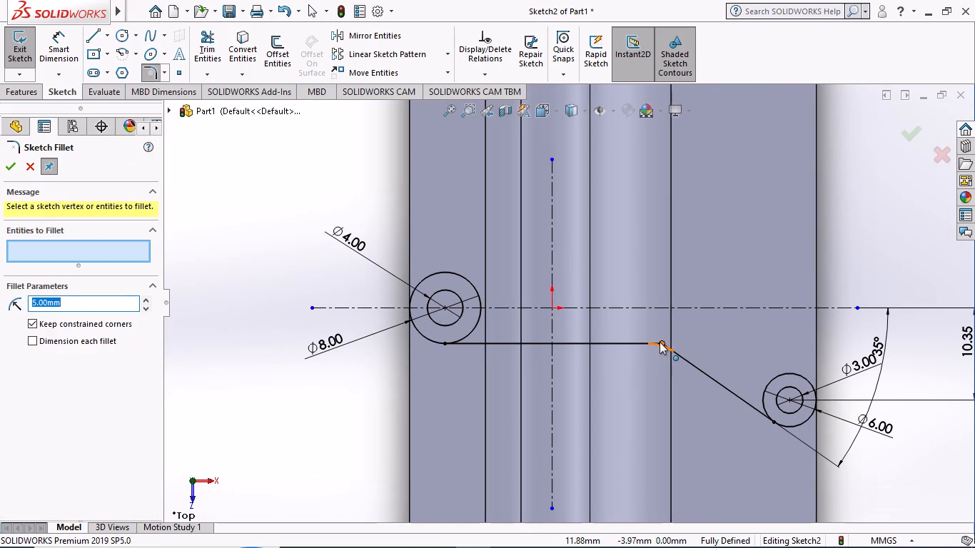
pyautogui.click(660, 341)
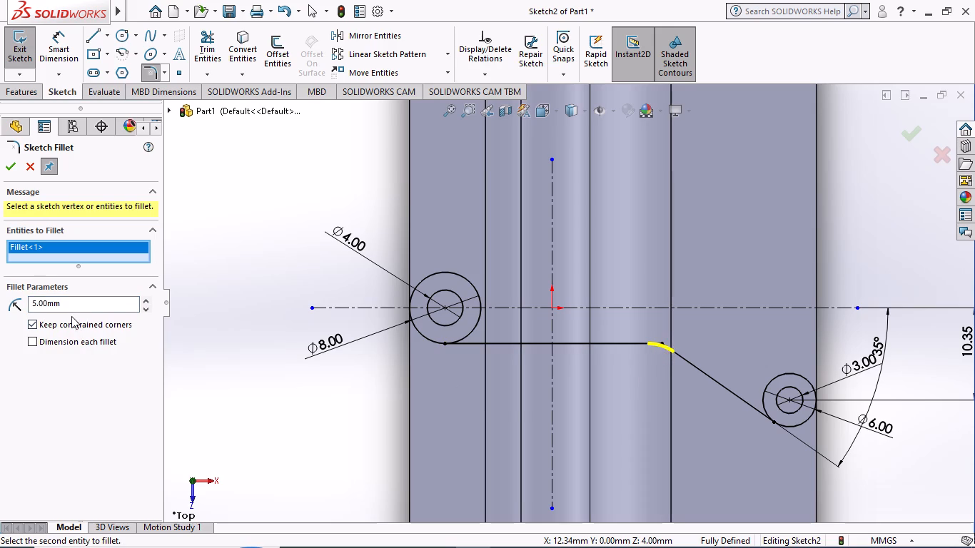
pyautogui.doubleClick(70, 303)
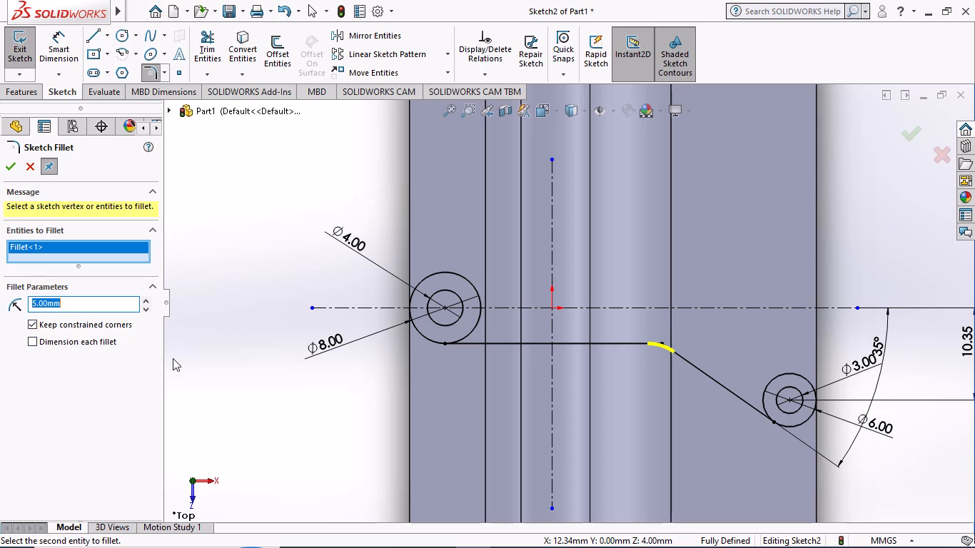
pyautogui.write('12')
pyautogui.press('Return')
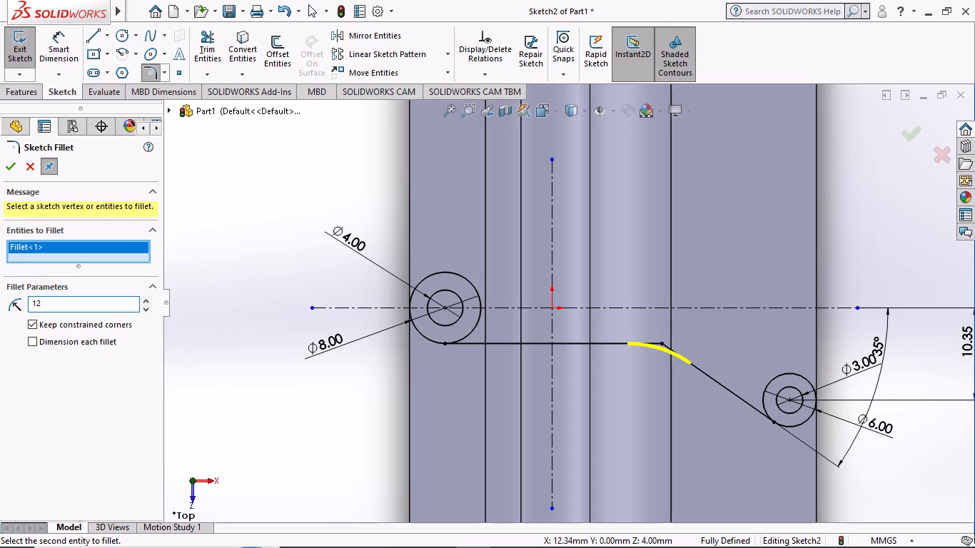
pyautogui.scroll(1, 505, 397)
pyautogui.scroll(-2, 692, 309)
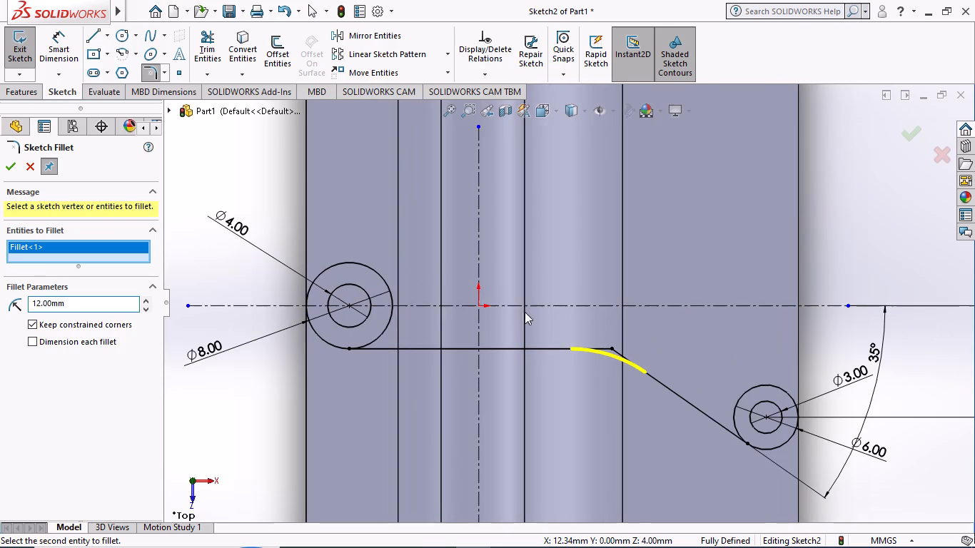
pyautogui.click(3, 164)
pyautogui.scroll(1, 607, 410)
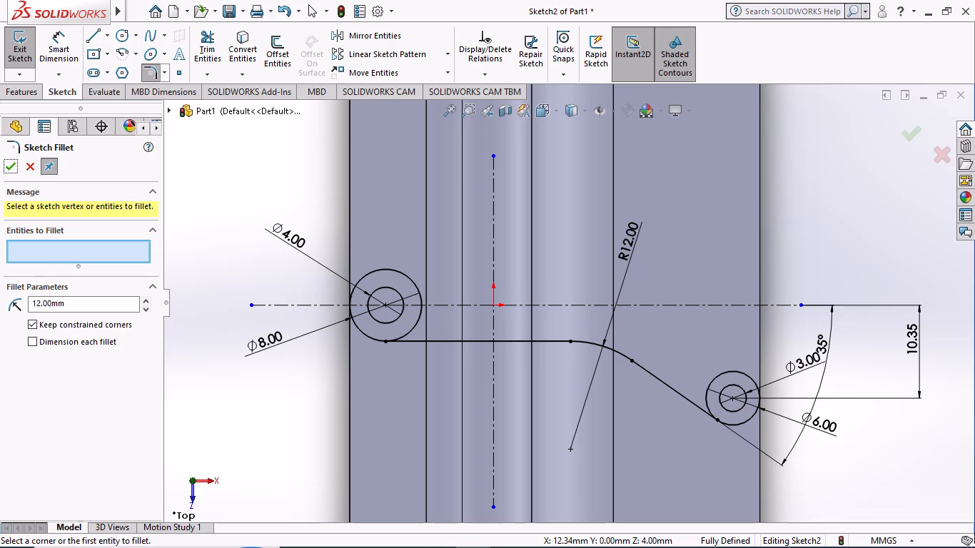
pyautogui.click(12, 165)
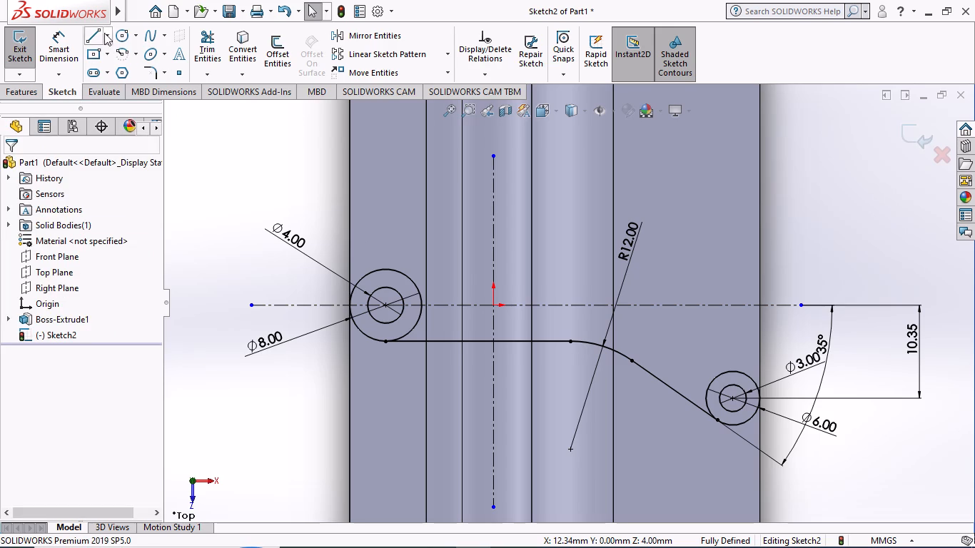
# Sketch a large circle of about 54 mm radius, centred beyond the part's edge, below and outside the 8 mm circle.
pyautogui.click(123, 32)
pyautogui.scroll(2, 473, 331)
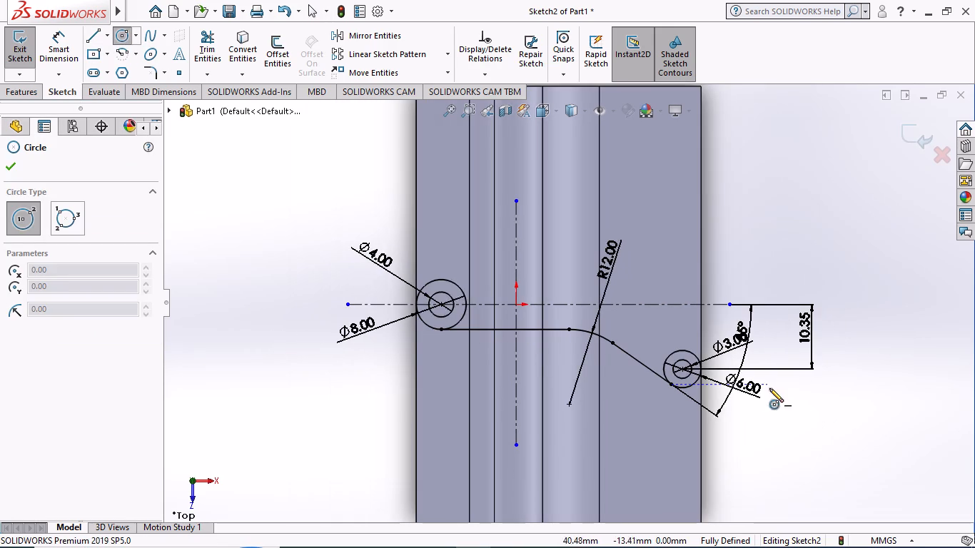
pyautogui.scroll(3, 615, 403)
pyautogui.scroll(-1, 572, 317)
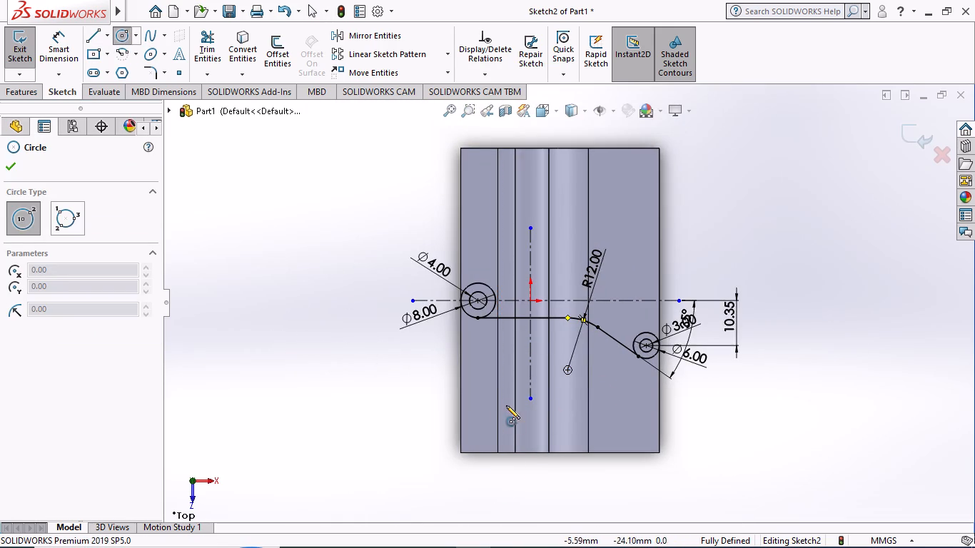
pyautogui.click(443, 387)
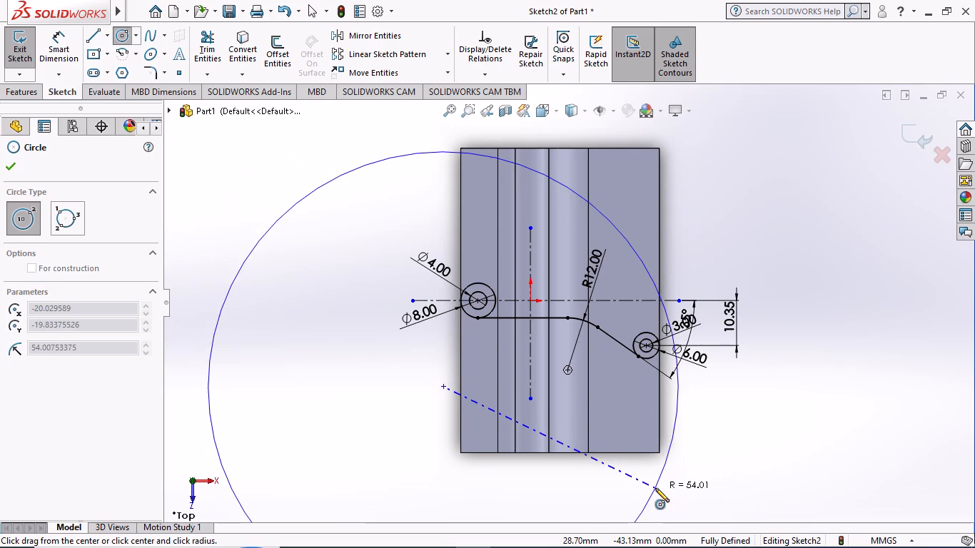
pyautogui.click(655, 488)
pyautogui.press('Escape')
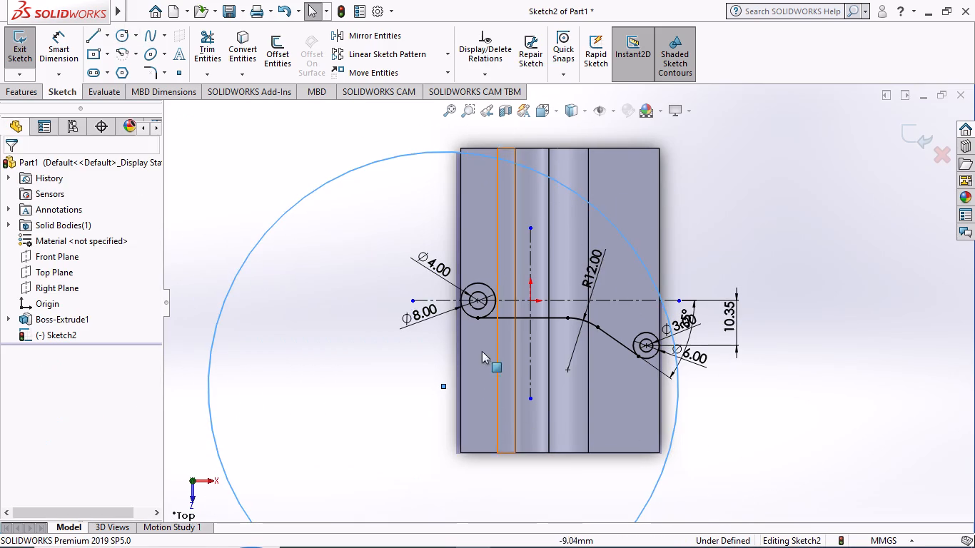
pyautogui.scroll(1, 469, 328)
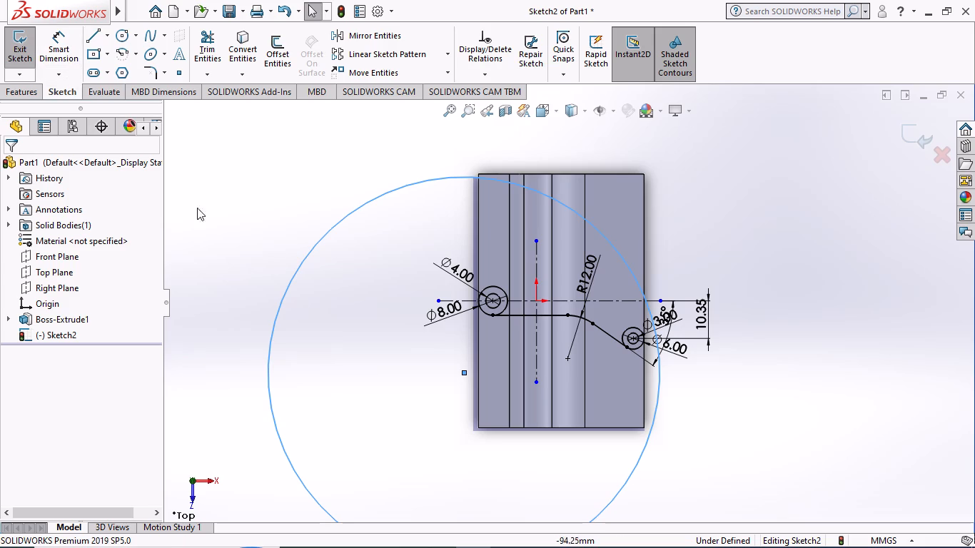
pyautogui.click(269, 202)
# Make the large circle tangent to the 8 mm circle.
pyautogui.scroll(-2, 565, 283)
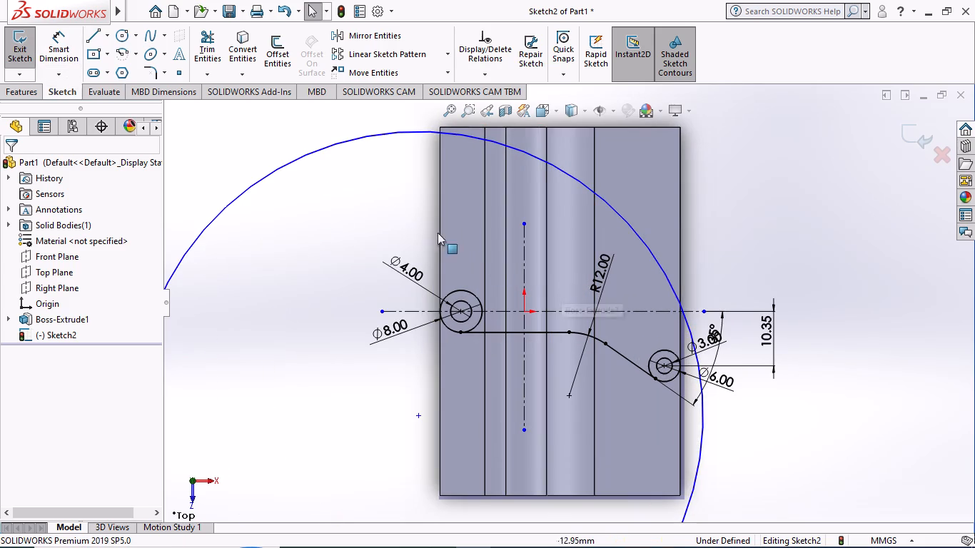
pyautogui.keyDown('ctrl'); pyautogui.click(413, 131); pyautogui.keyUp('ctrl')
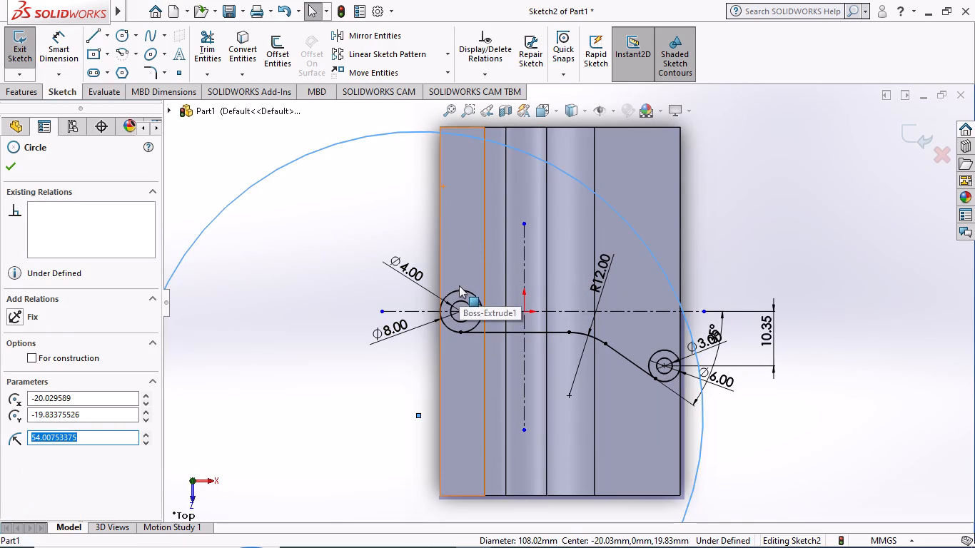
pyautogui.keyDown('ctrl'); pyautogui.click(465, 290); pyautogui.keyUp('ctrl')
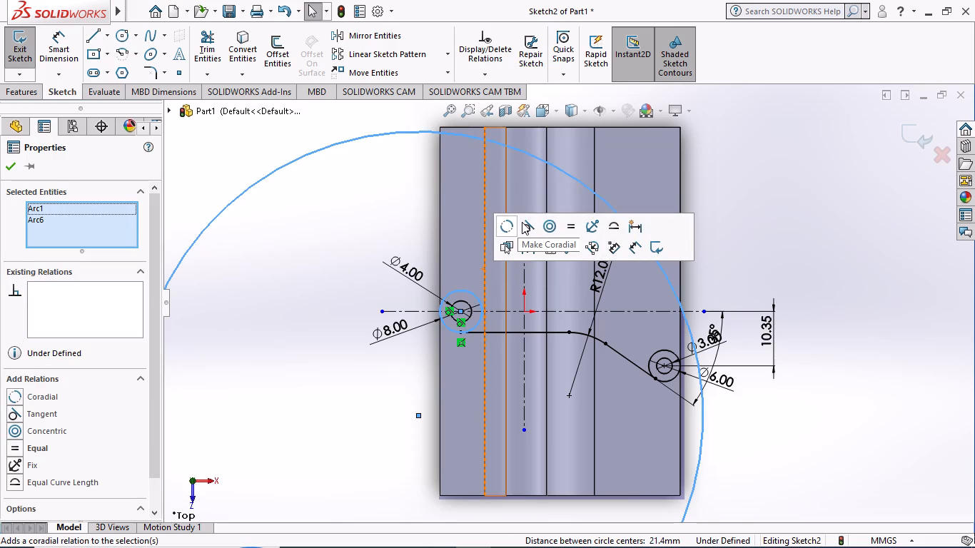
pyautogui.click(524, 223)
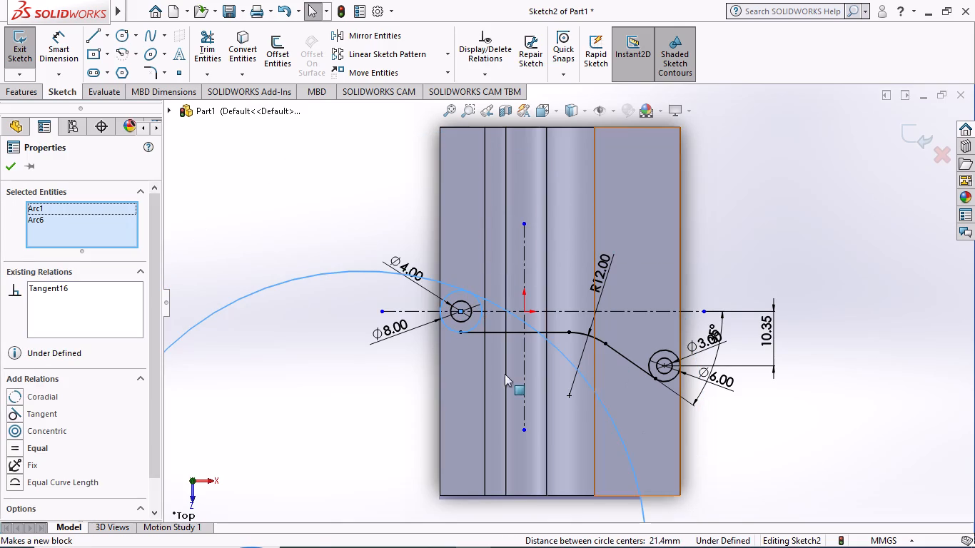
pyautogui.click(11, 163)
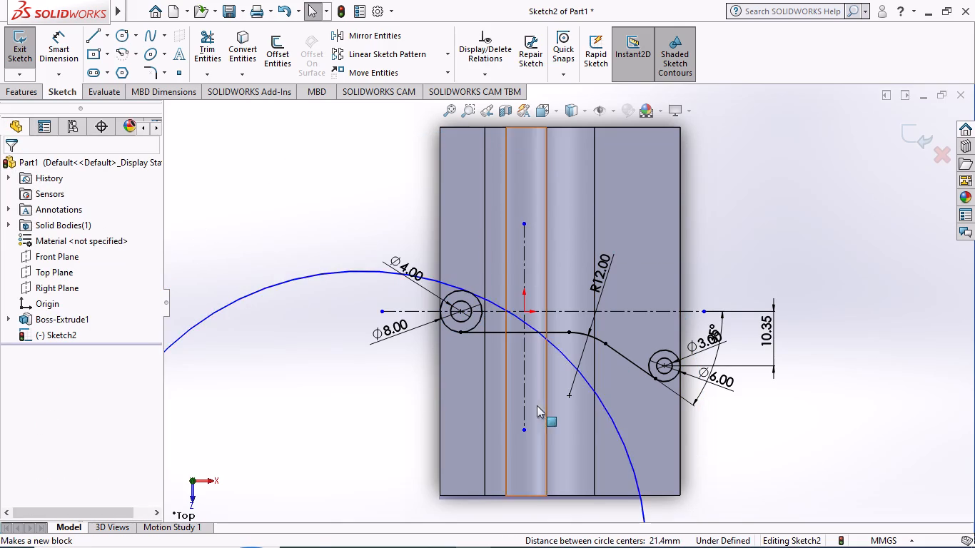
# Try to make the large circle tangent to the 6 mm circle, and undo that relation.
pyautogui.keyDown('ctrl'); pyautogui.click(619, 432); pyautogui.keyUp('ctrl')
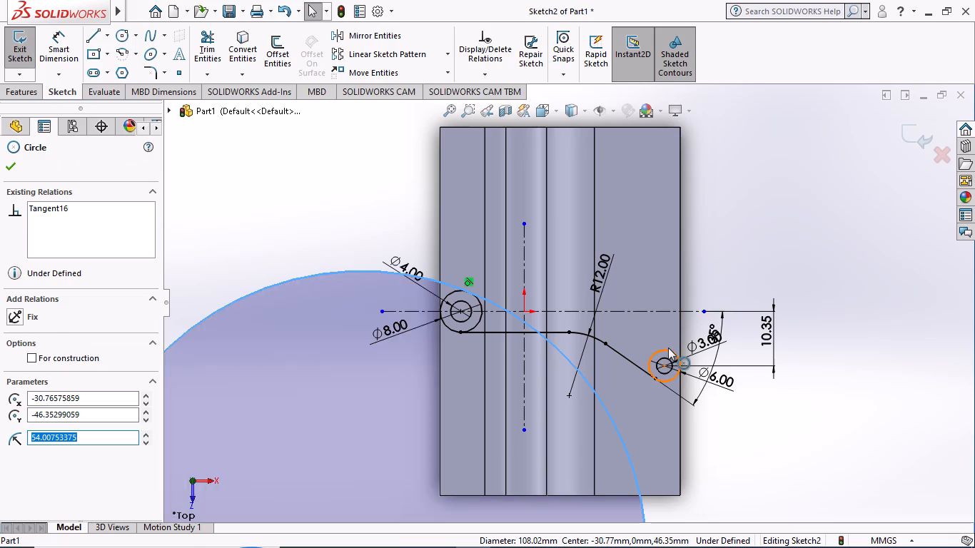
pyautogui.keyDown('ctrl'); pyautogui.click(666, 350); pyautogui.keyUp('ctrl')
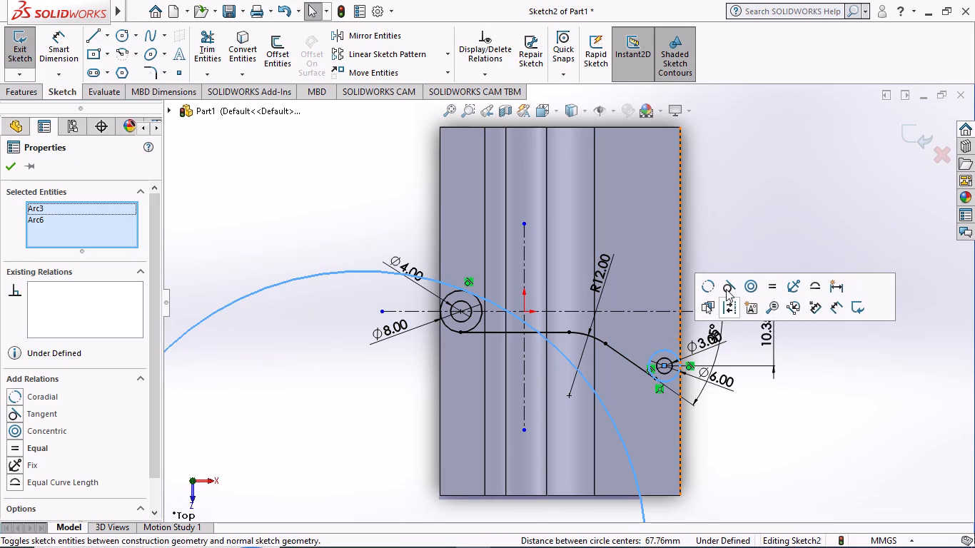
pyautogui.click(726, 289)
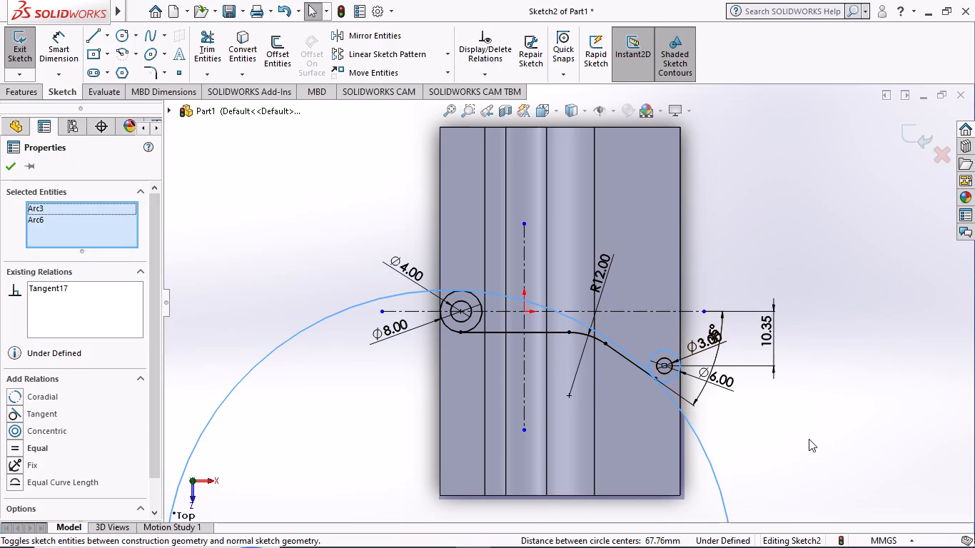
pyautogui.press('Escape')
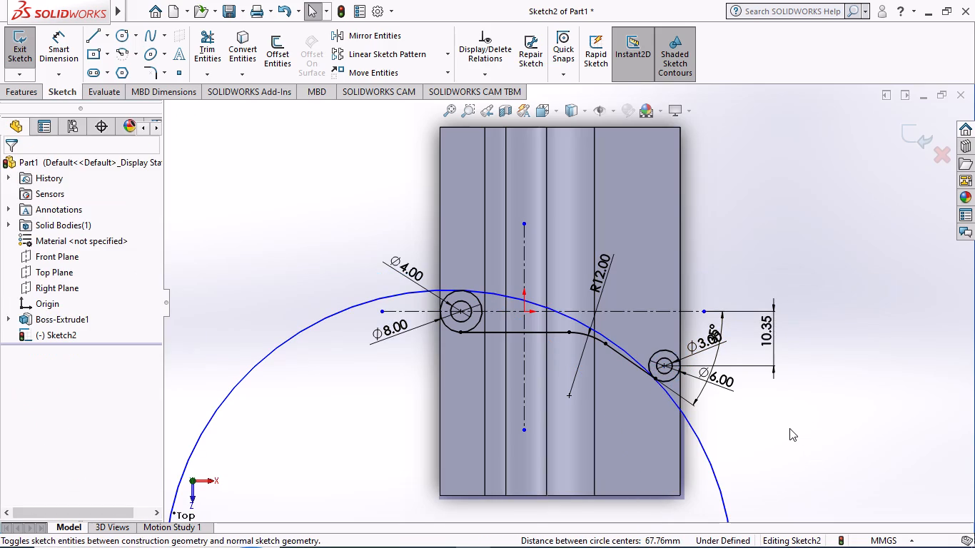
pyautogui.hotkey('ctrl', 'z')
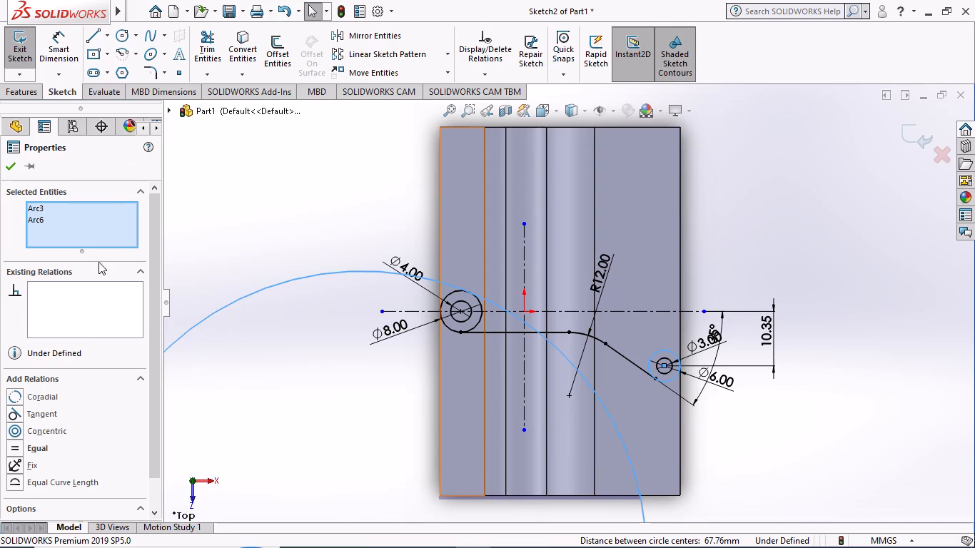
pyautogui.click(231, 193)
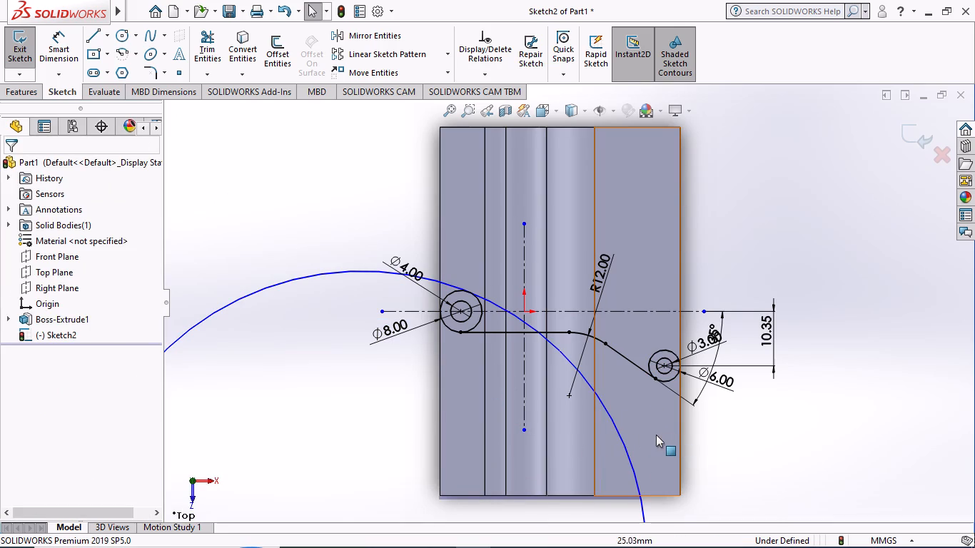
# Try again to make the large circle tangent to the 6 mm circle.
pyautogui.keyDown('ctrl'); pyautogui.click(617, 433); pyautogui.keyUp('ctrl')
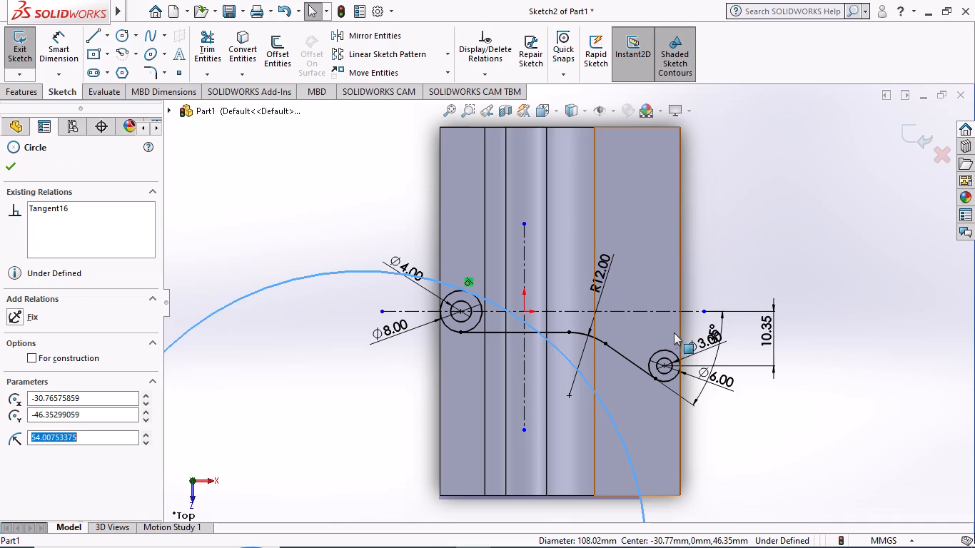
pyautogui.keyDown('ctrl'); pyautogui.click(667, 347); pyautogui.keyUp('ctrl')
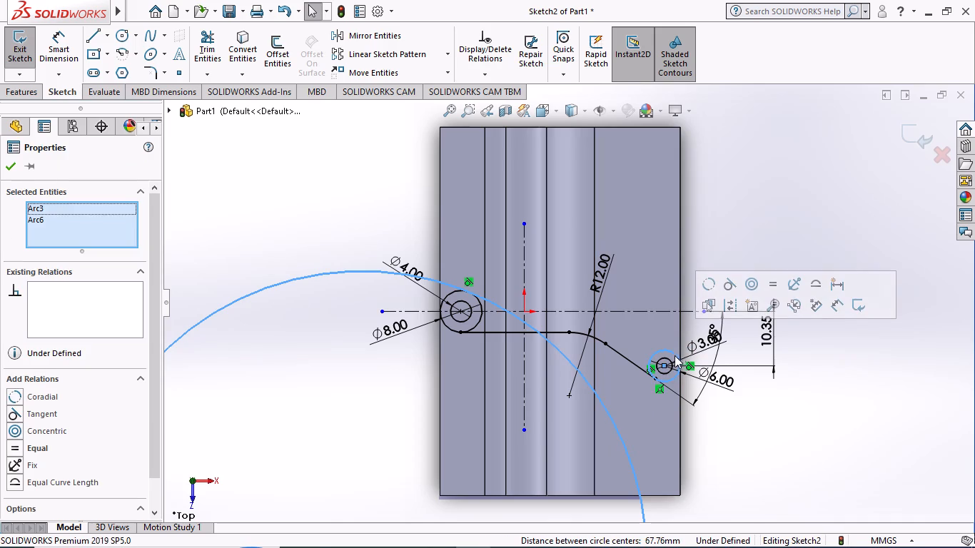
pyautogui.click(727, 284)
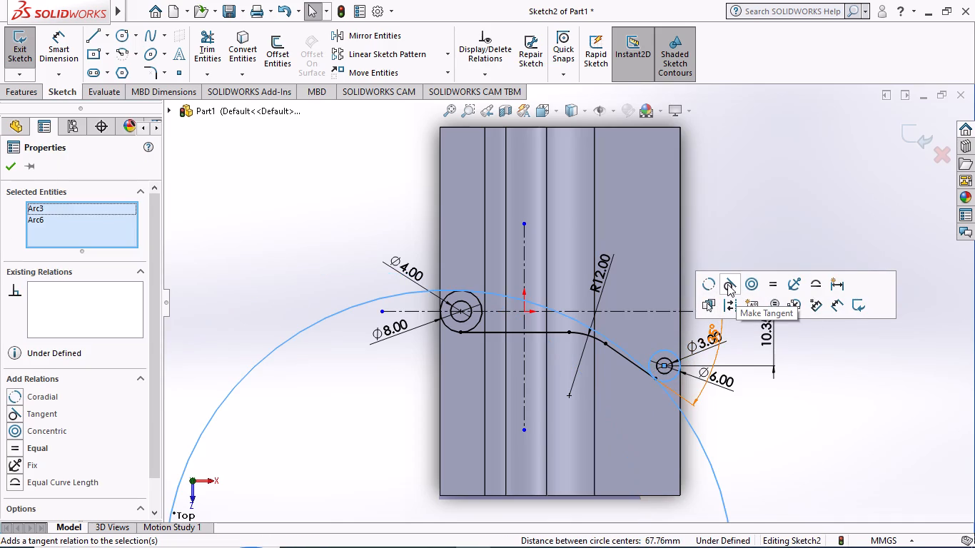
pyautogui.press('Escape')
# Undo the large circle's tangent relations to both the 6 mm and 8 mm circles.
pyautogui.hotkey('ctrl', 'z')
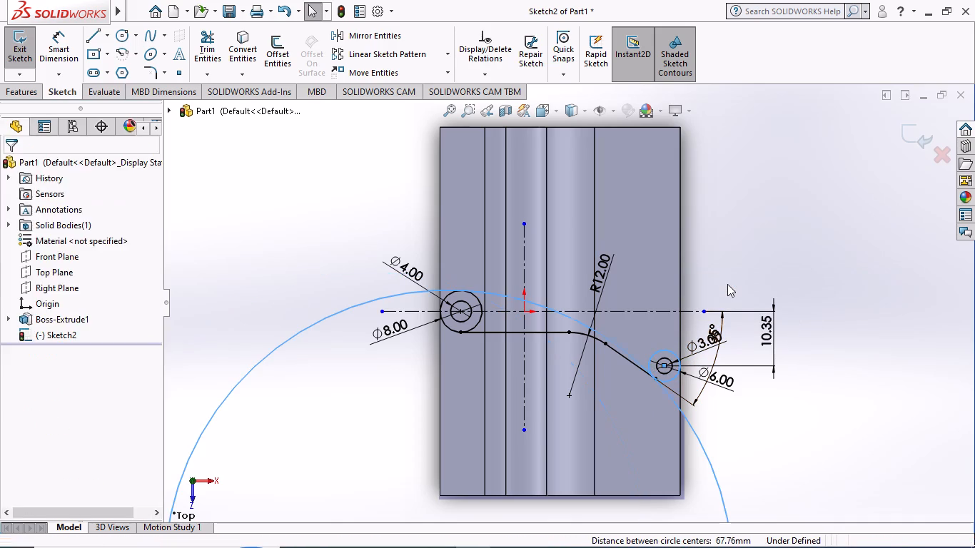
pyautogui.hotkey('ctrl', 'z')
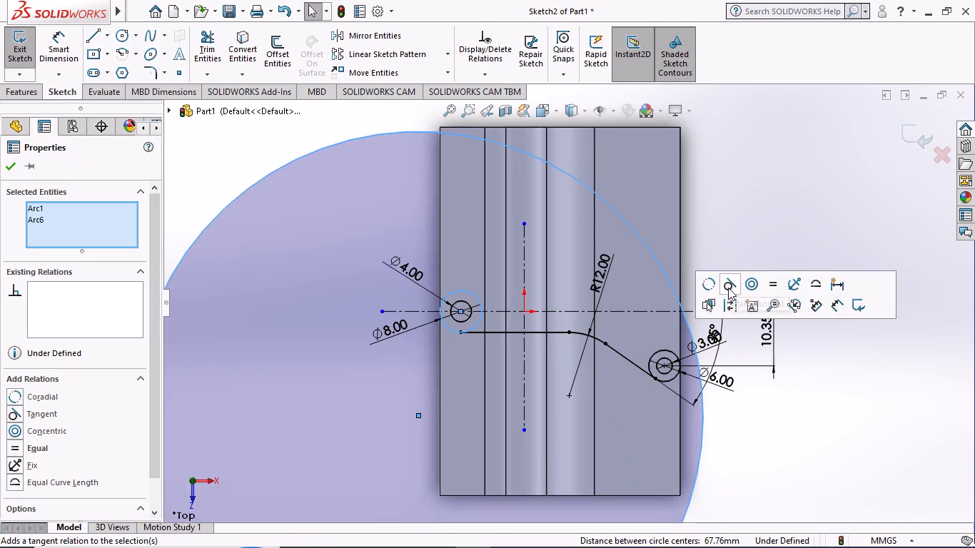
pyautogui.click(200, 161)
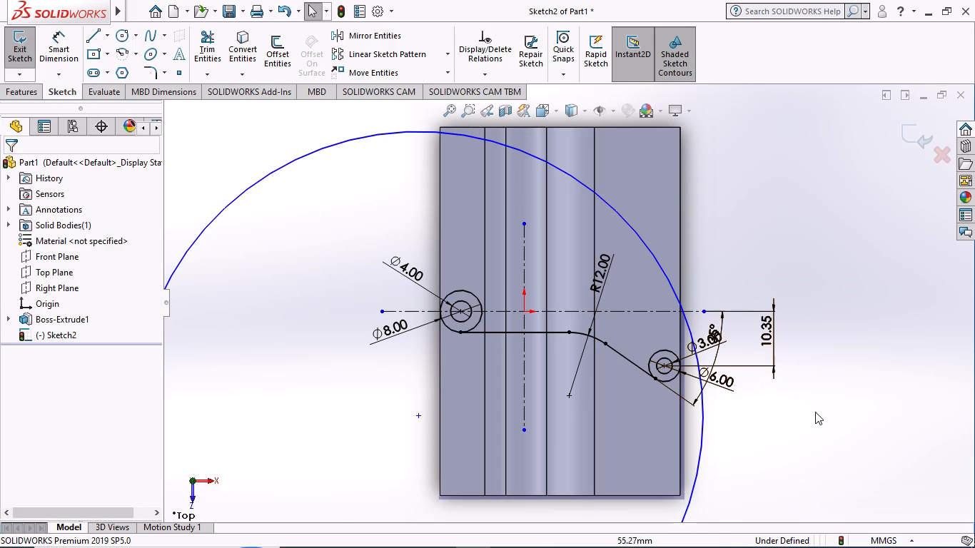
# Make the large circle, in its original drawn position, tangent to the 6 mm circle.
pyautogui.keyDown('ctrl'); pyautogui.click(663, 270); pyautogui.keyUp('ctrl')
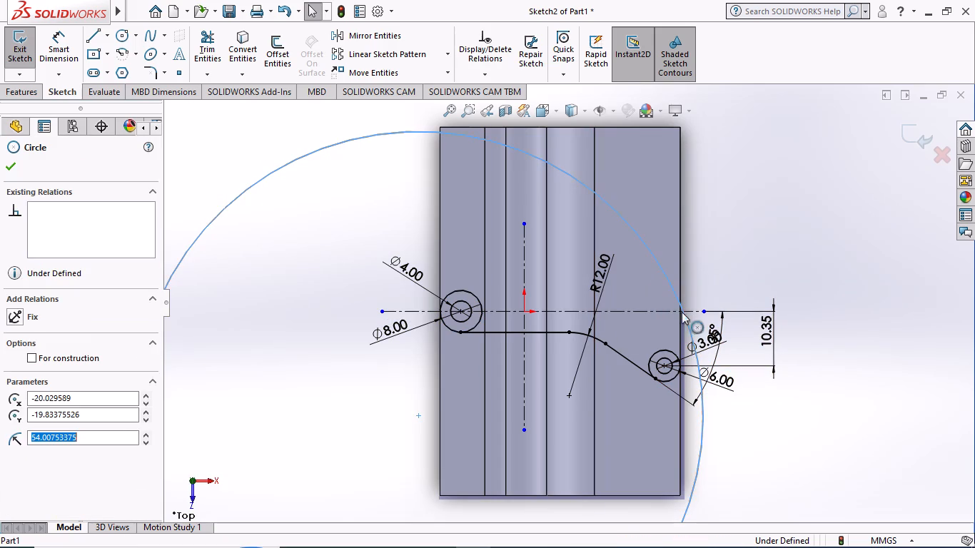
pyautogui.keyDown('ctrl'); pyautogui.click(669, 349); pyautogui.keyUp('ctrl')
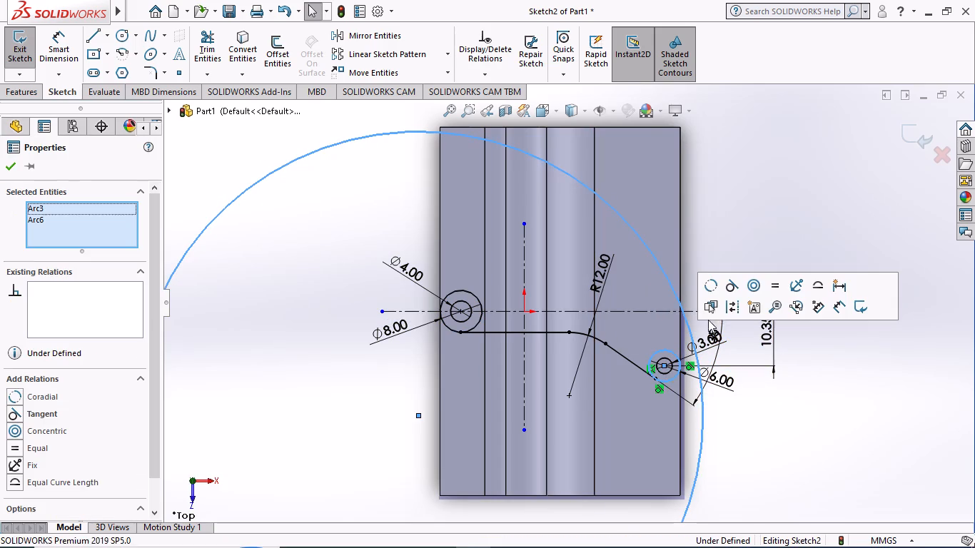
pyautogui.click(727, 283)
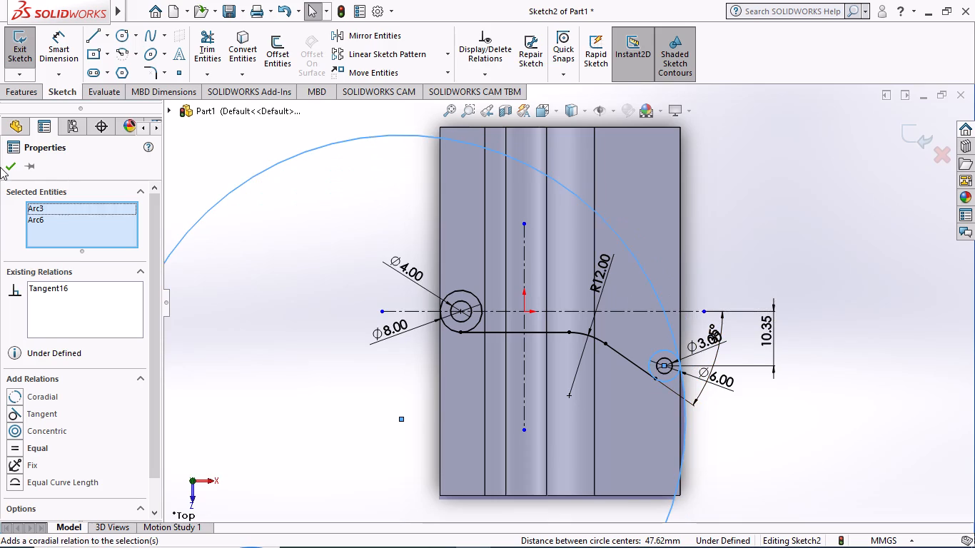
pyautogui.click(8, 162)
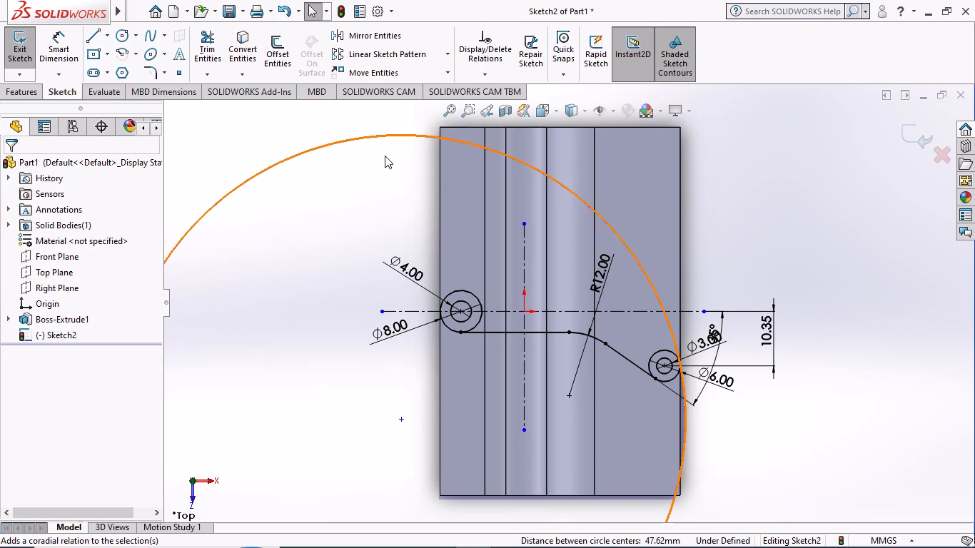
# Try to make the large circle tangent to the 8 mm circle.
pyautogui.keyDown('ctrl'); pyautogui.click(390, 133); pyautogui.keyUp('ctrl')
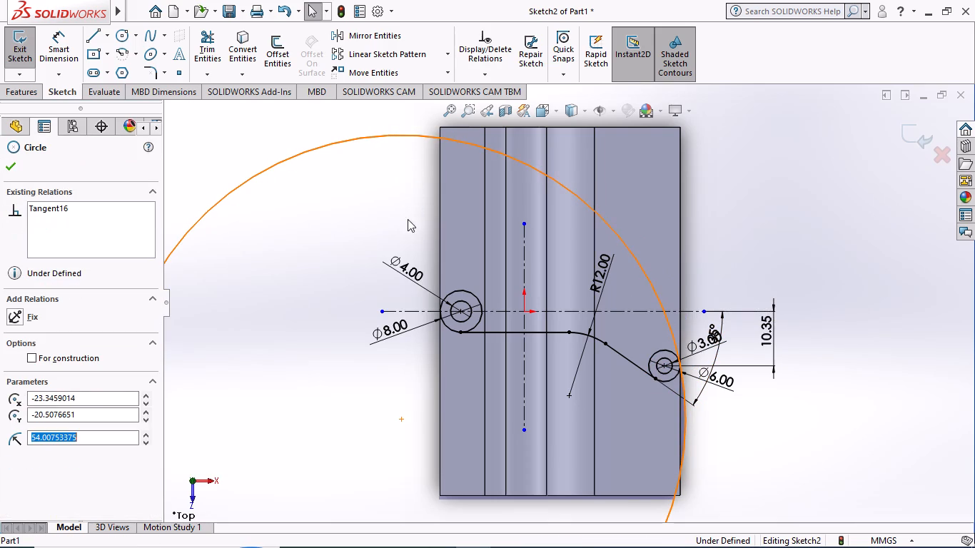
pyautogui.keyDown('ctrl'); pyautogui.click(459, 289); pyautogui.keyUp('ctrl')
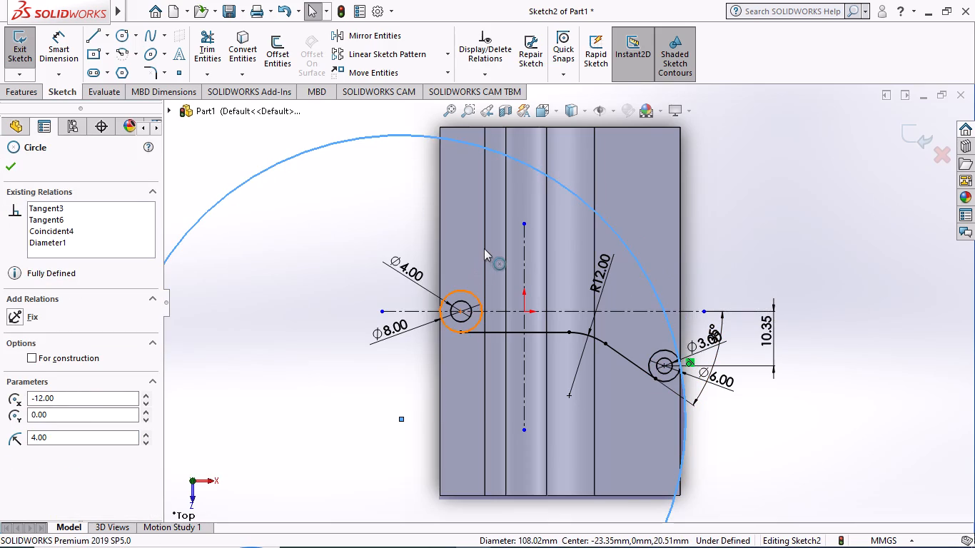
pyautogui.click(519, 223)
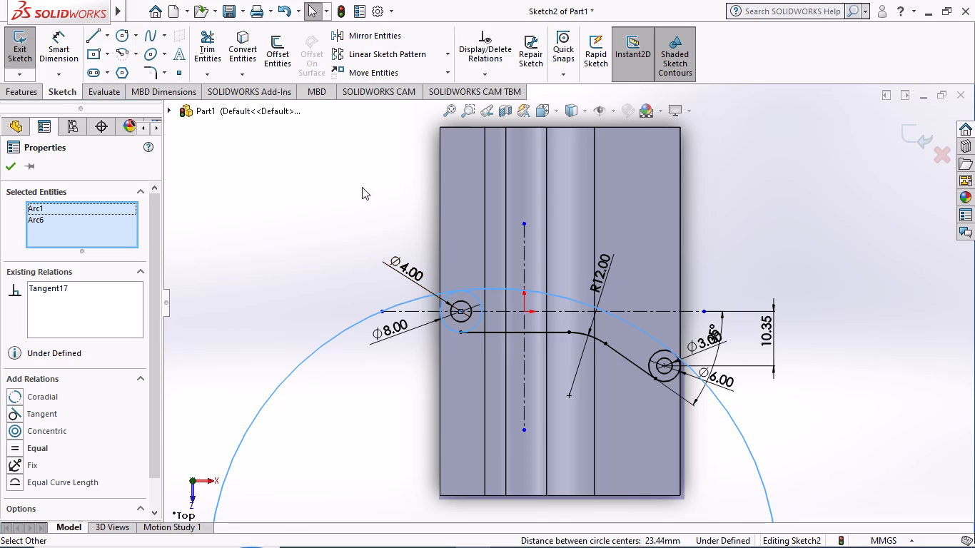
# Undo the large circle's tangent relations and the large circle itself.
pyautogui.hotkey('ctrl', 'z')
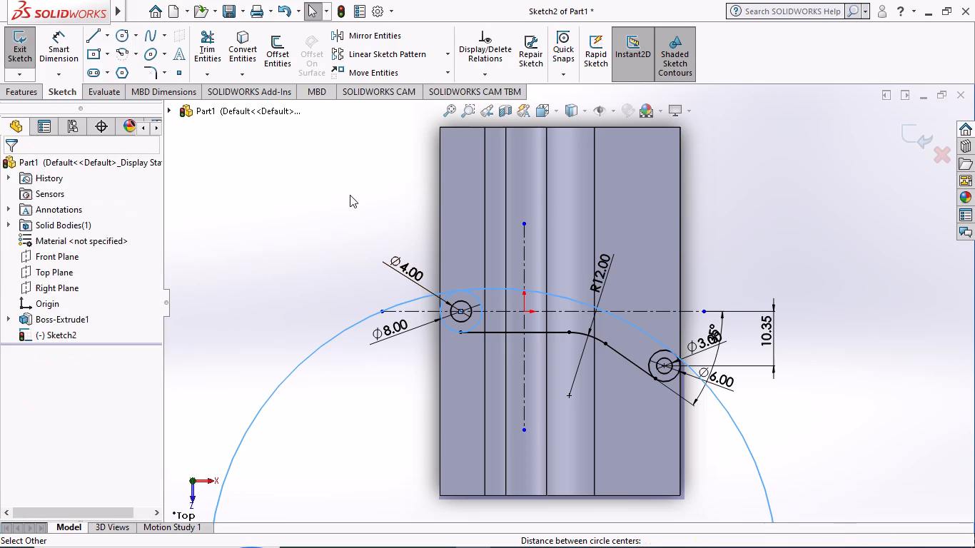
pyautogui.hotkey('ctrl', 'z')
pyautogui.hotkey('ctrl', 'z')
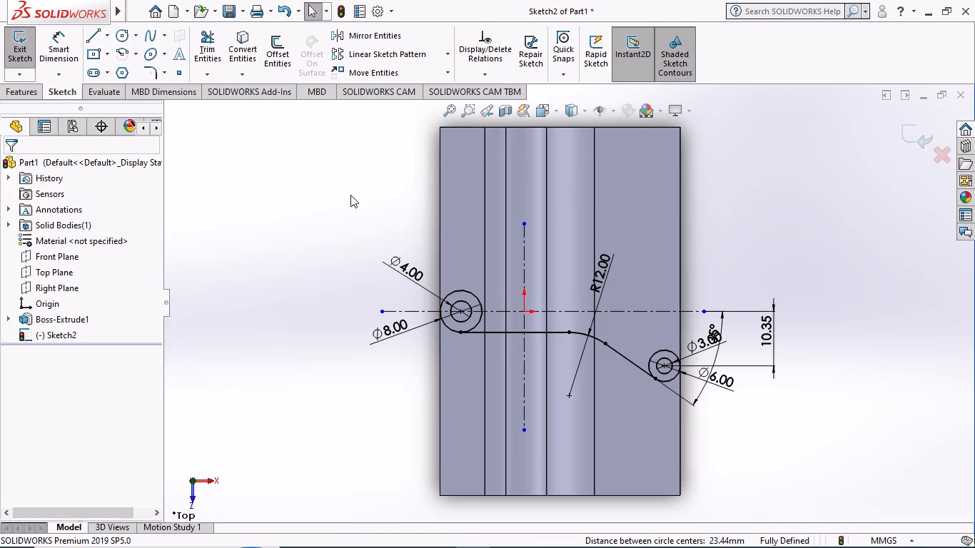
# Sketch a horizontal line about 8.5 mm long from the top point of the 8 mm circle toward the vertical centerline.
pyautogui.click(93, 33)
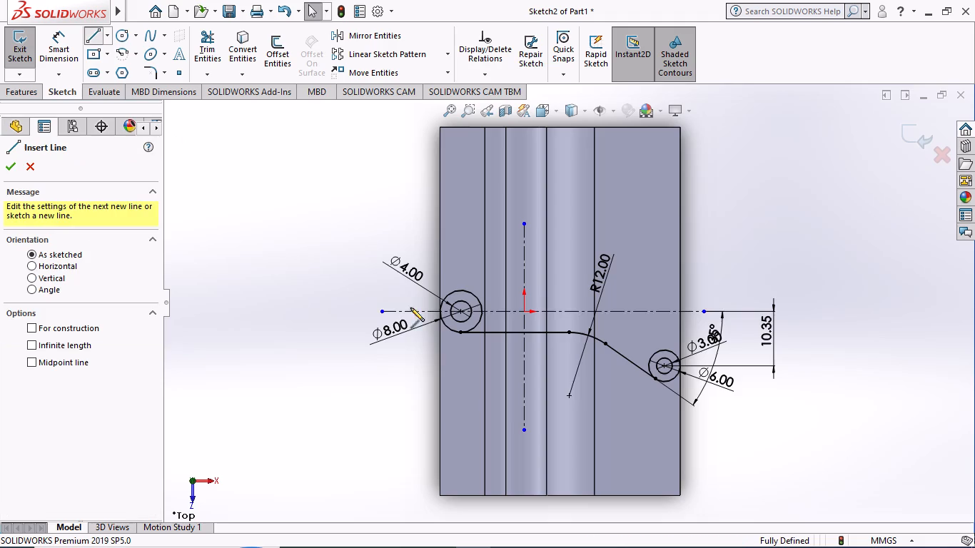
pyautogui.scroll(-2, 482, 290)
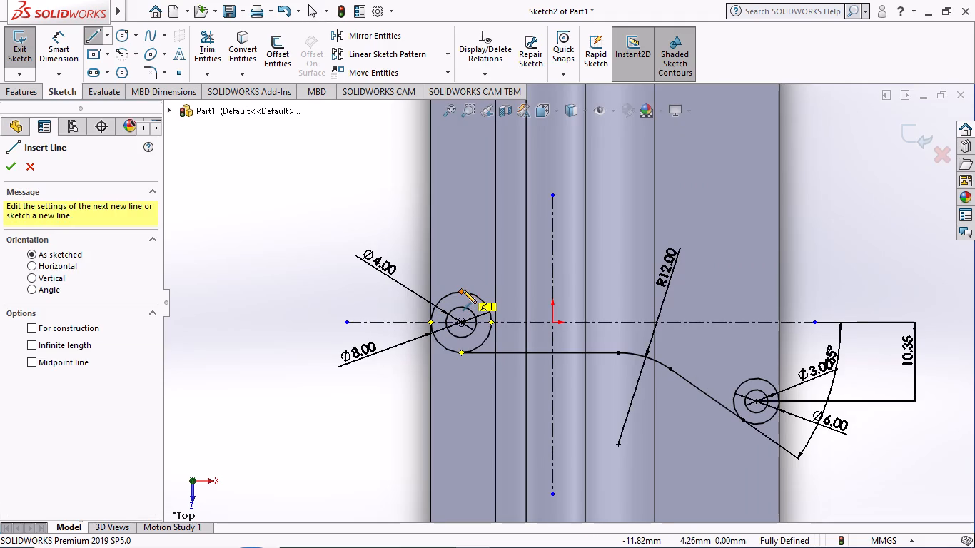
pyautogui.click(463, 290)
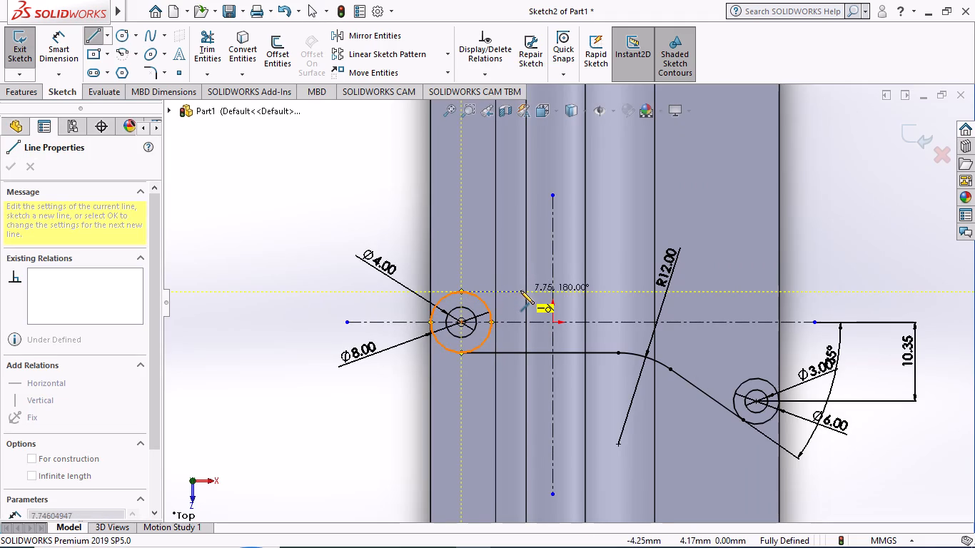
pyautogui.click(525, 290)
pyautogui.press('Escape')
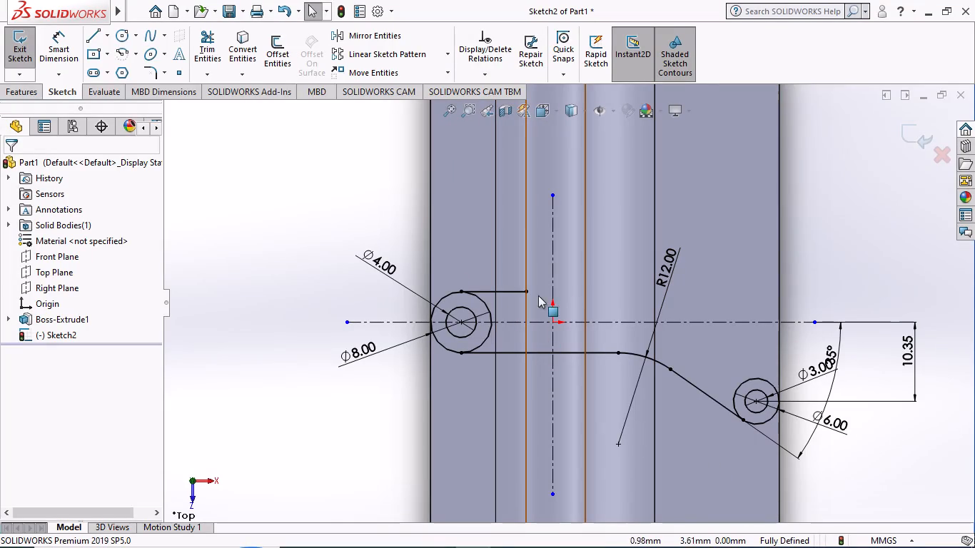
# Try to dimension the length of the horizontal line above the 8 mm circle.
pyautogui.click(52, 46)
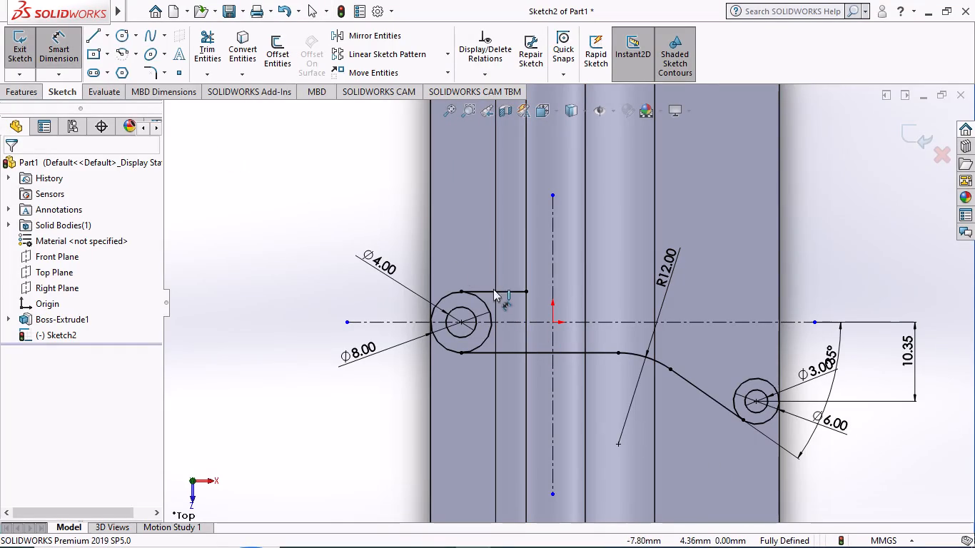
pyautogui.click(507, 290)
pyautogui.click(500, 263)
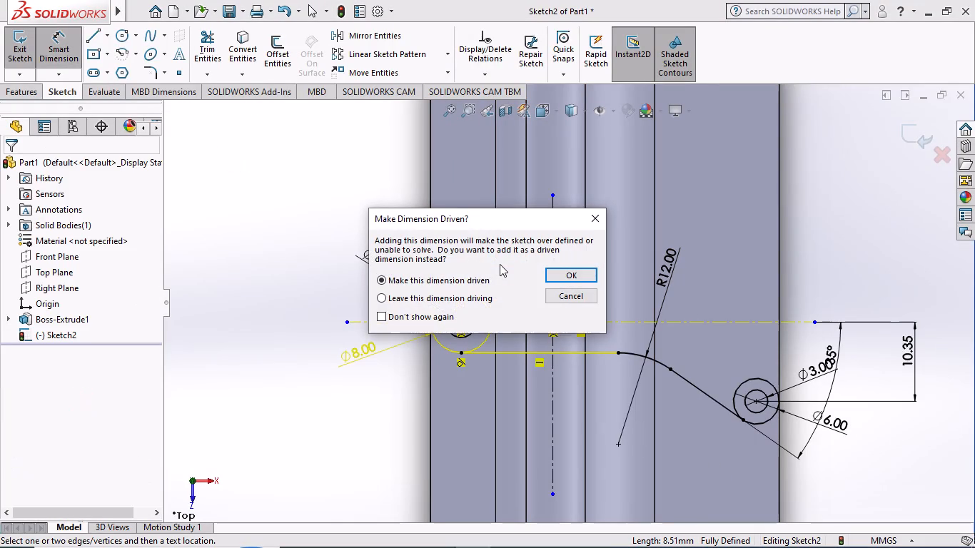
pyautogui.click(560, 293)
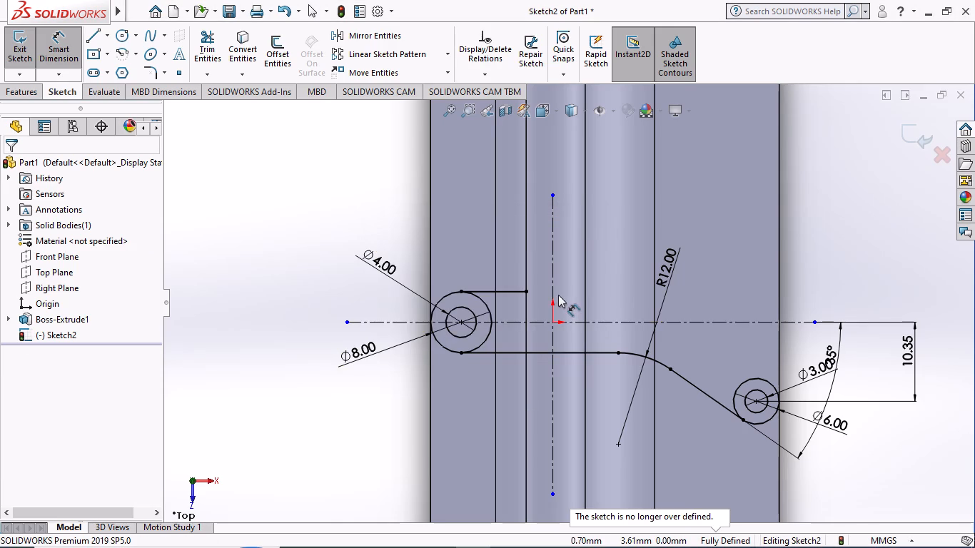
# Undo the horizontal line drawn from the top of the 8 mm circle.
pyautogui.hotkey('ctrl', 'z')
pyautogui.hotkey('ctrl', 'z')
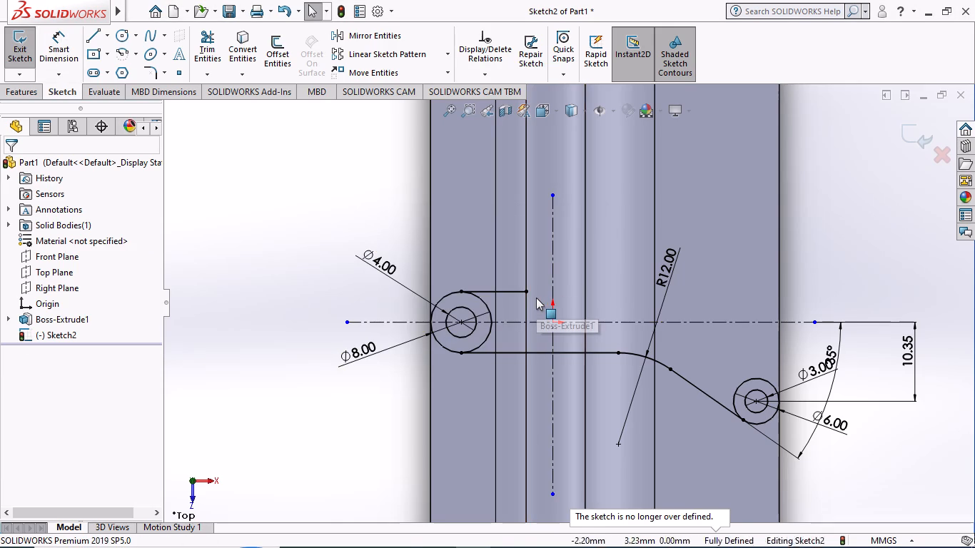
# Sketch a shorter horizontal line, about 6 mm long, from the top point of the 8 mm circle toward the vertical centerline.
pyautogui.click(89, 34)
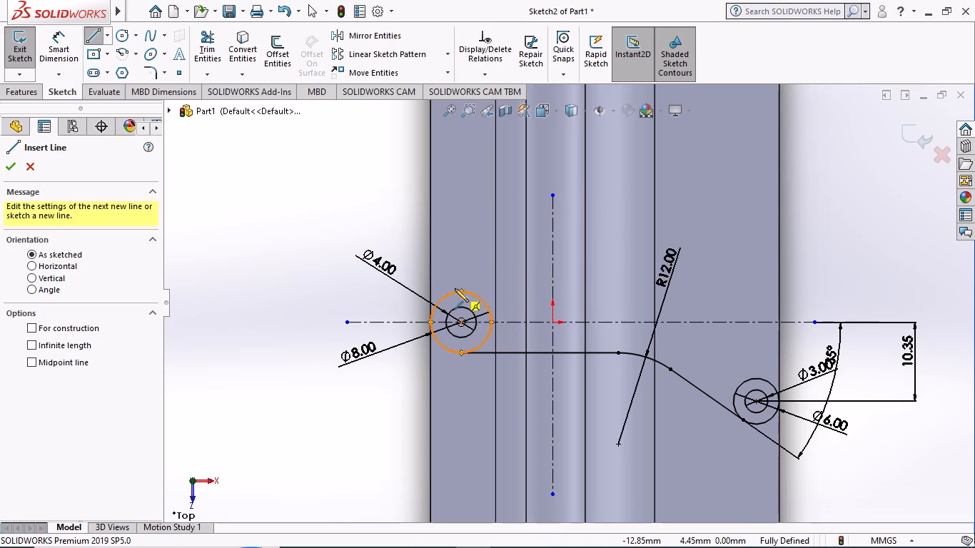
pyautogui.click(463, 292)
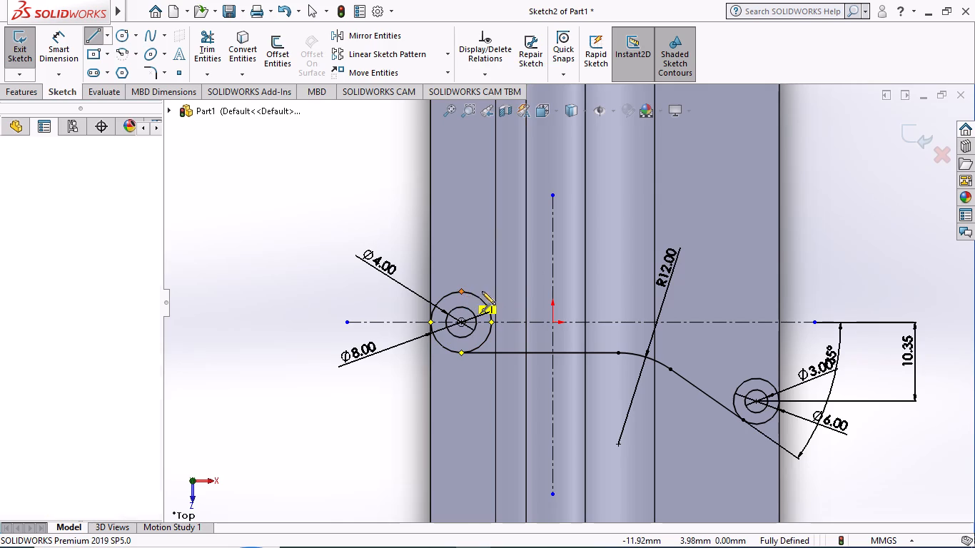
pyautogui.click(507, 291)
pyautogui.press('Escape')
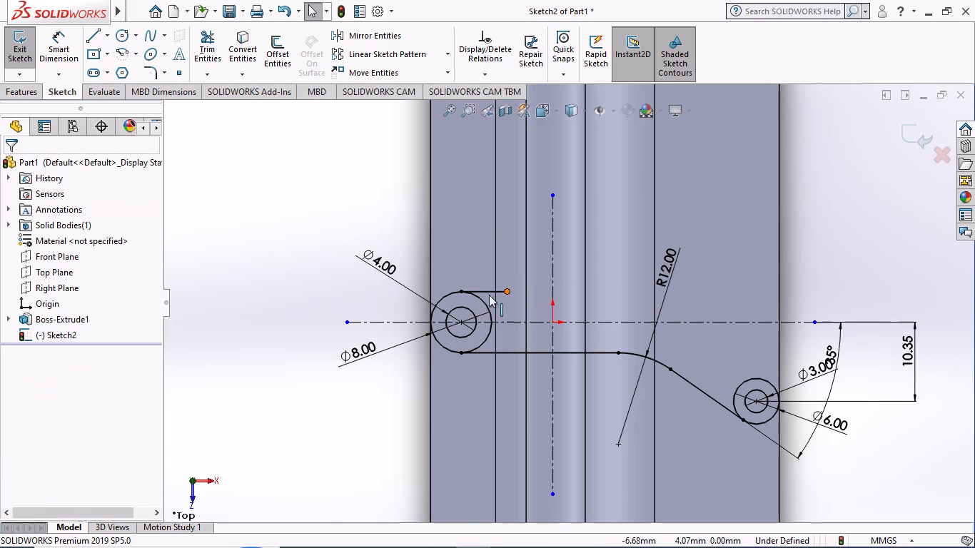
# Dimension the short horizontal line's length and set it to 7 mm.
pyautogui.click(59, 43)
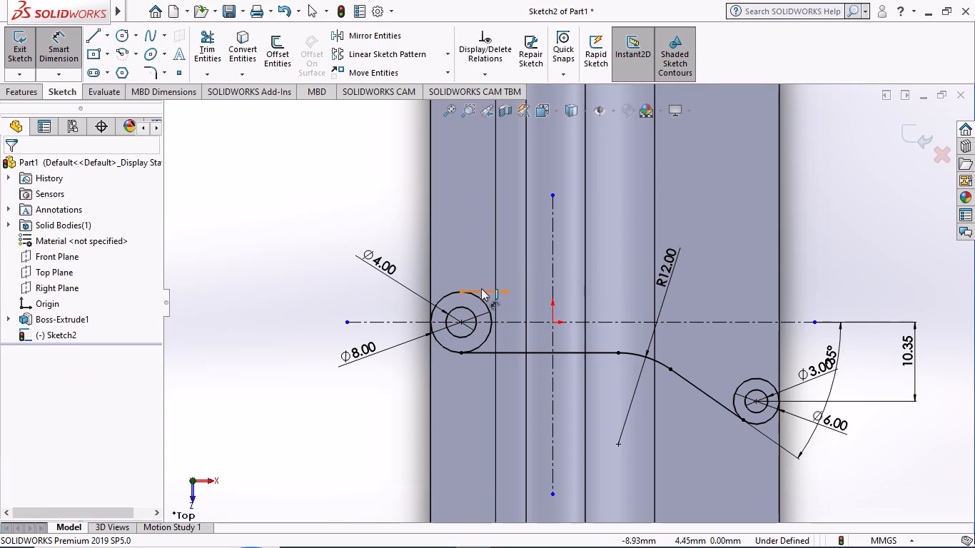
pyautogui.click(479, 288)
pyautogui.click(476, 269)
pyautogui.press('7')
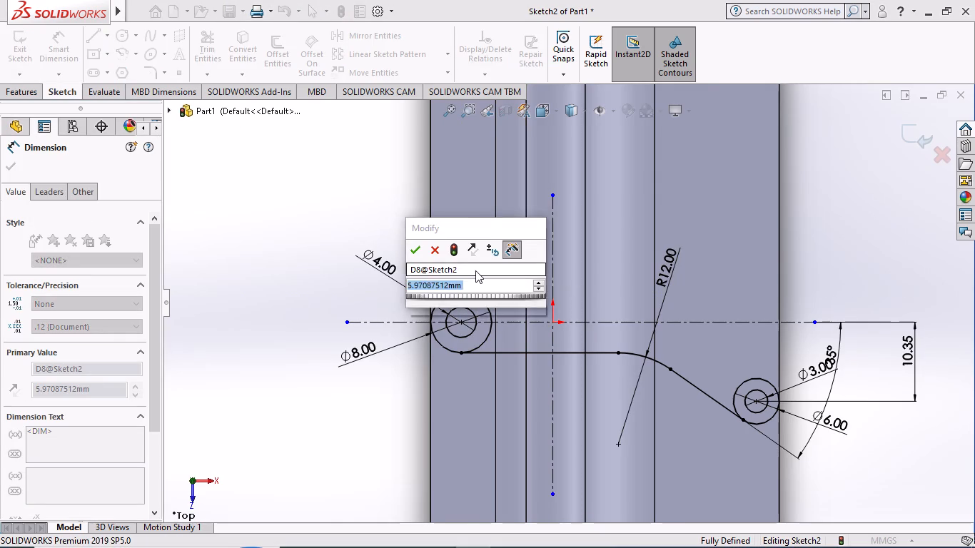
pyautogui.press('Return')
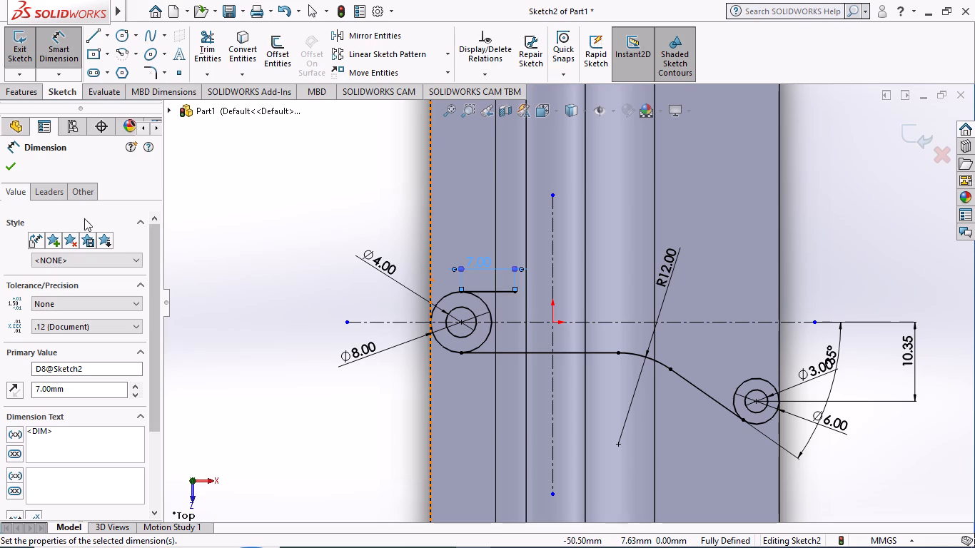
pyautogui.click(10, 165)
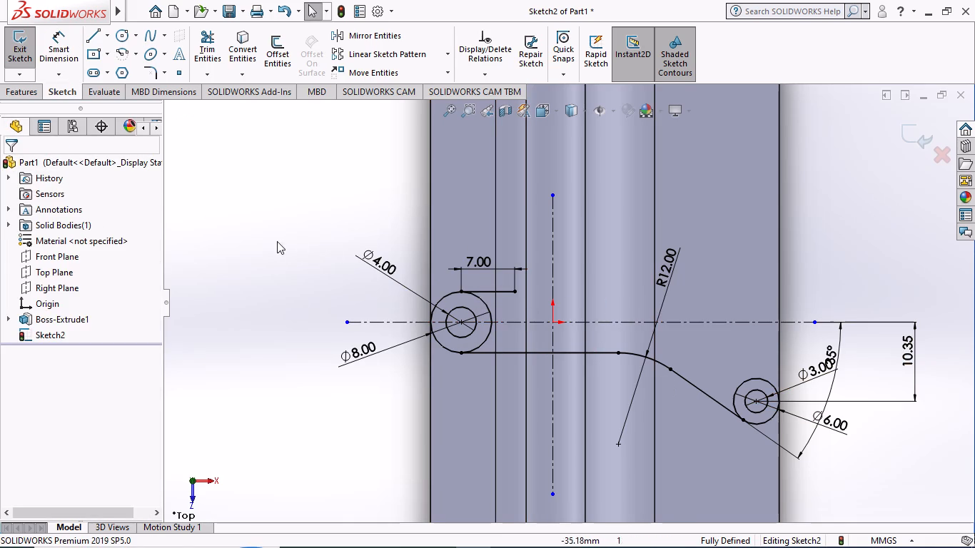
# Draw a perimeter circle of about 25.5 mm radius through the 7 mm line's free end and just outside the 6 mm circle.
pyautogui.click(136, 35)
pyautogui.click(149, 70)
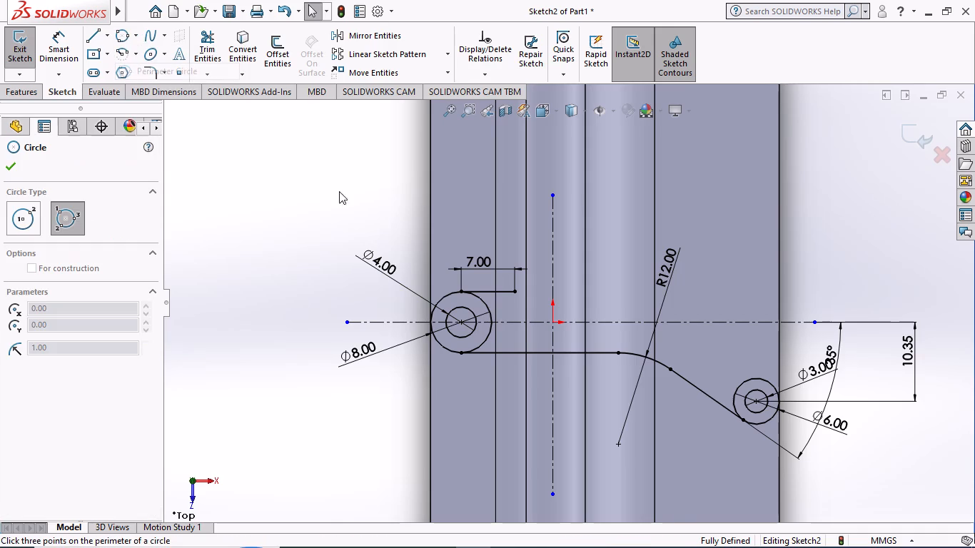
pyautogui.click(516, 293)
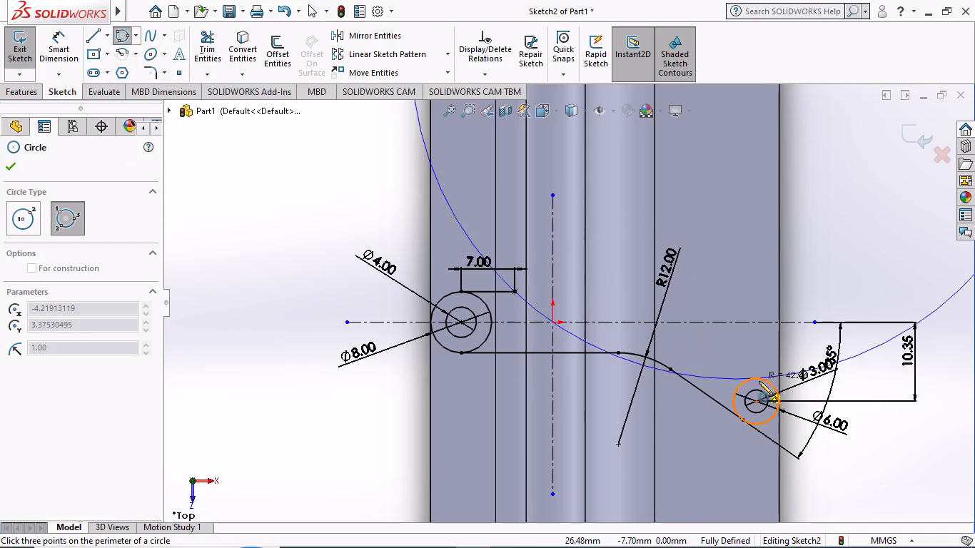
pyautogui.click(789, 421)
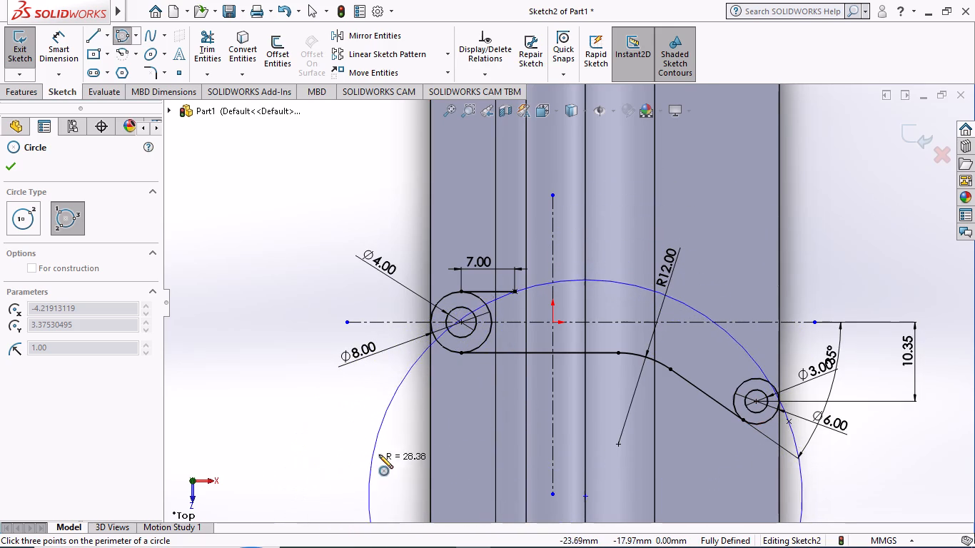
pyautogui.click(410, 421)
pyautogui.press('Escape')
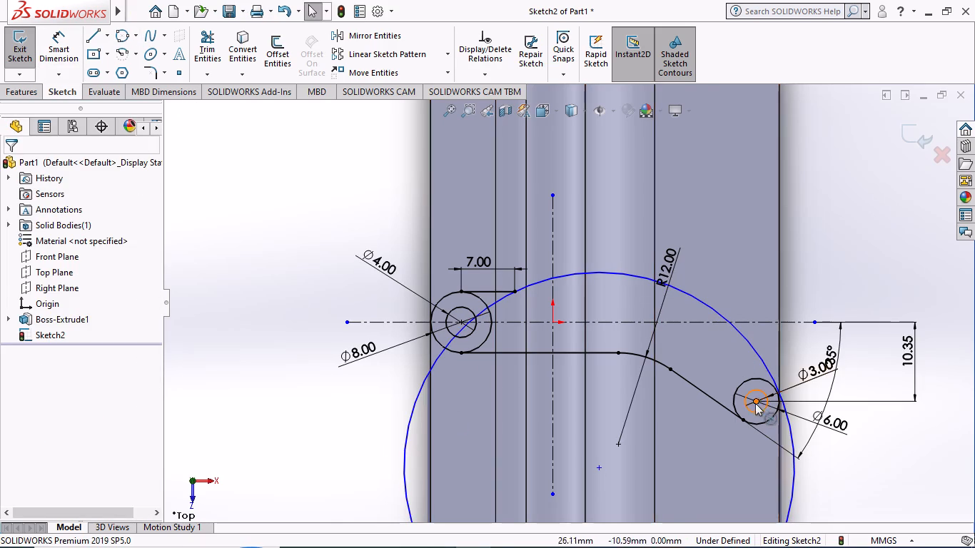
# Make the large perimeter circle tangent to the 6 mm circle.
pyautogui.scroll(-5, 762, 402)
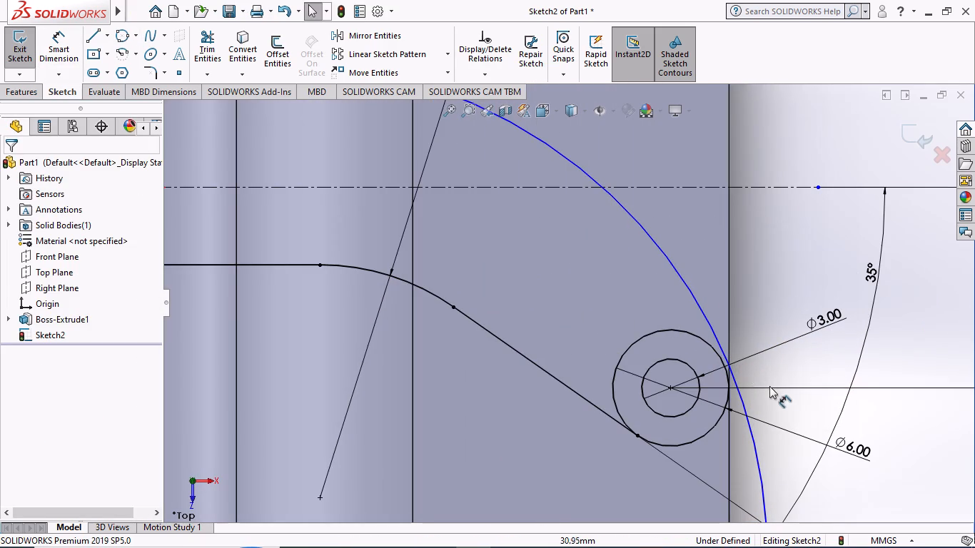
pyautogui.keyDown('ctrl'); pyautogui.click(733, 379); pyautogui.keyUp('ctrl')
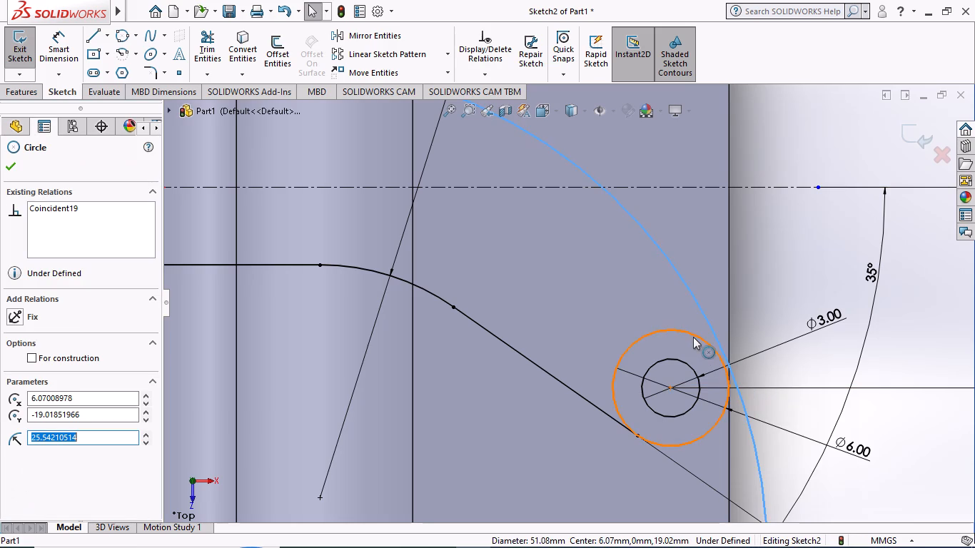
pyautogui.keyDown('ctrl'); pyautogui.click(693, 334); pyautogui.keyUp('ctrl')
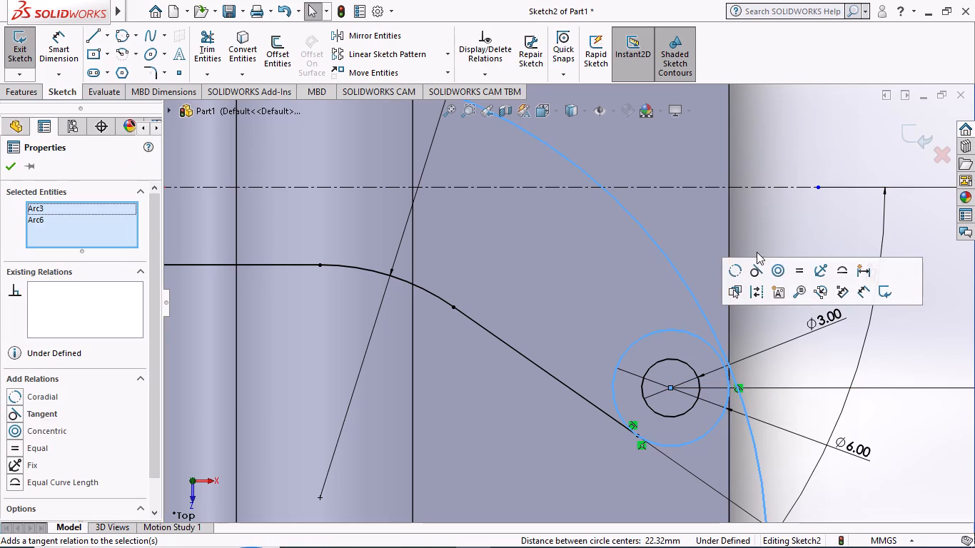
pyautogui.click(755, 265)
pyautogui.scroll(2, 395, 339)
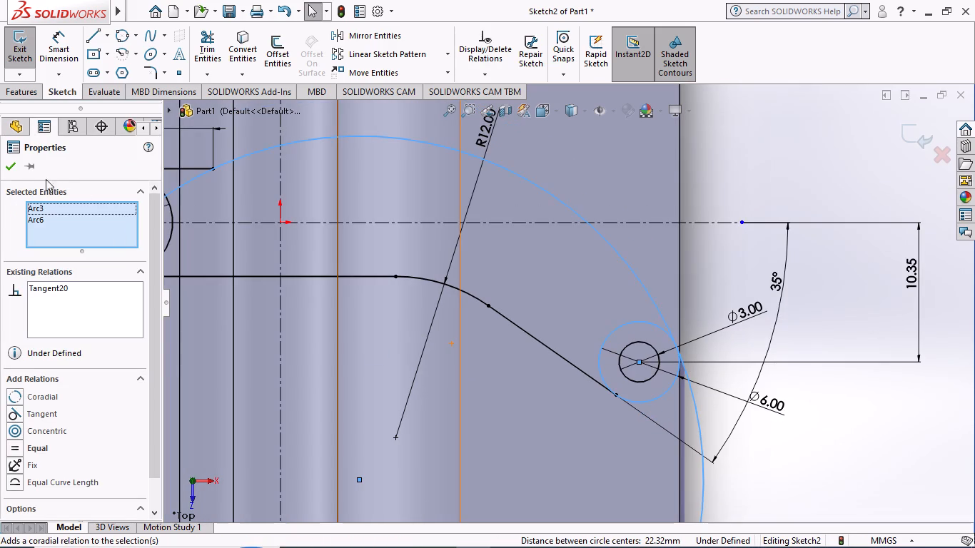
pyautogui.click(9, 163)
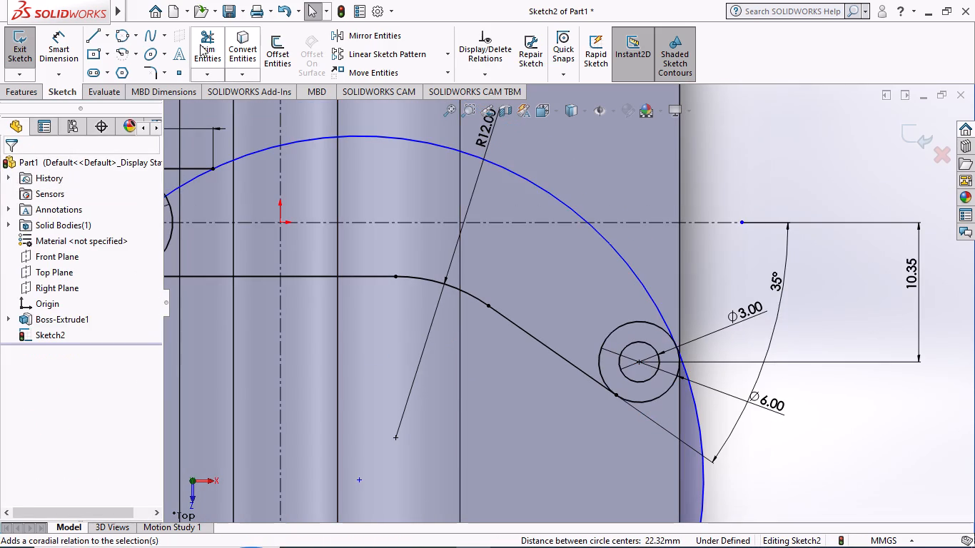
# Trim the large perimeter circle to the upper arc between the 7 mm line's free end and the 6 mm circle.
pyautogui.click(200, 44)
pyautogui.scroll(4, 343, 313)
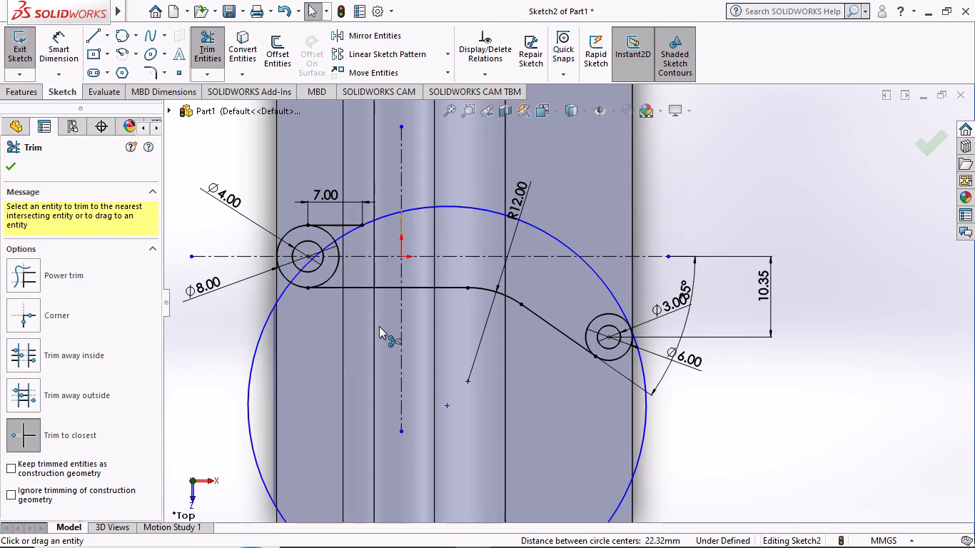
pyautogui.click(256, 339)
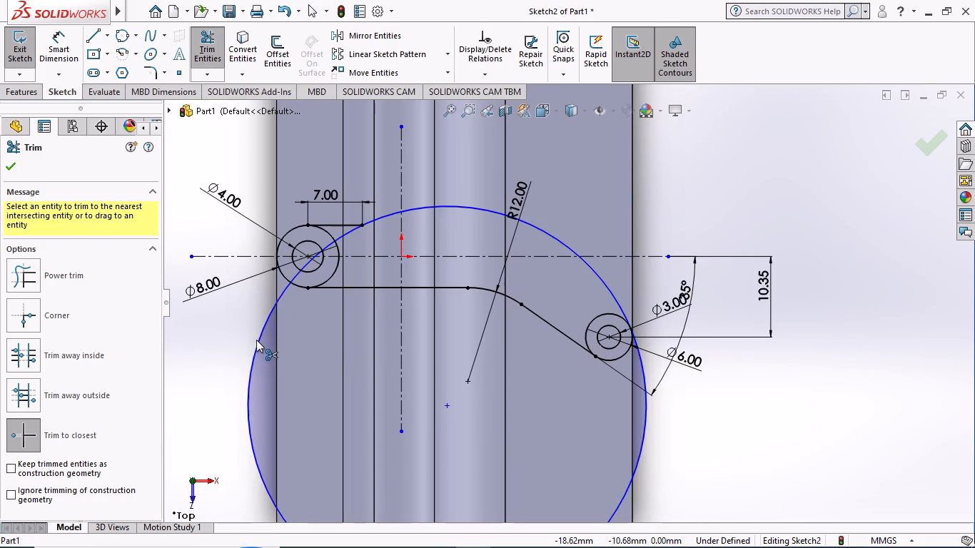
pyautogui.scroll(-4, 353, 249)
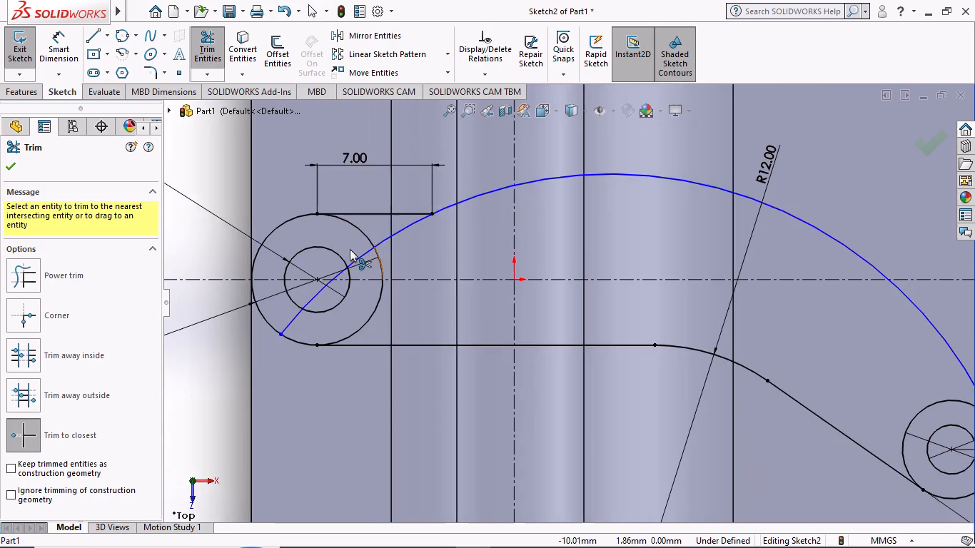
pyautogui.scroll(-3, 367, 250)
pyautogui.click(271, 380)
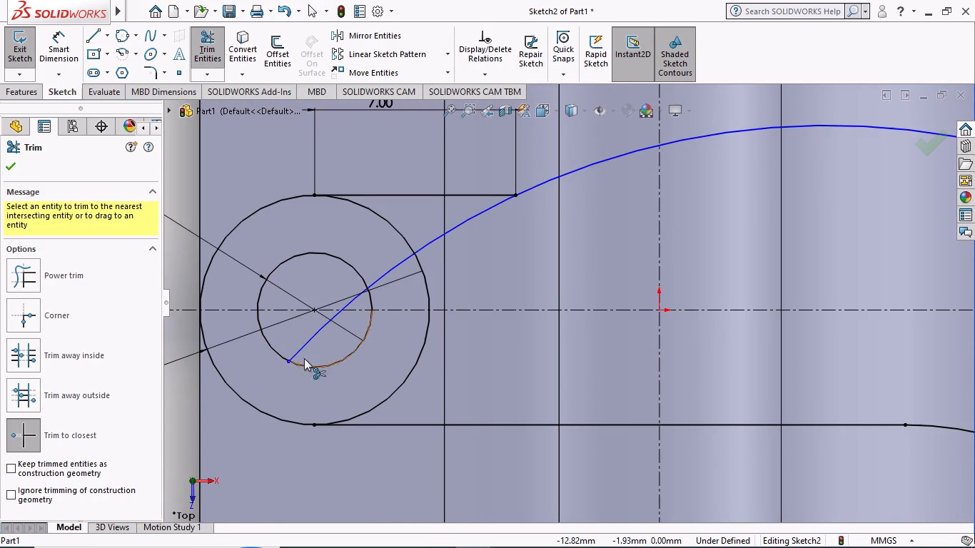
pyautogui.click(314, 335)
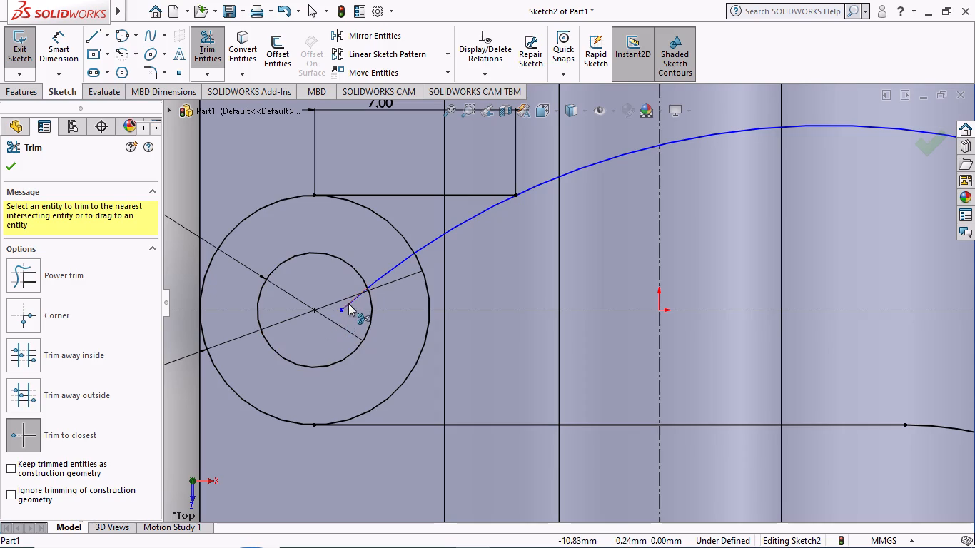
pyautogui.click(348, 303)
pyautogui.click(388, 271)
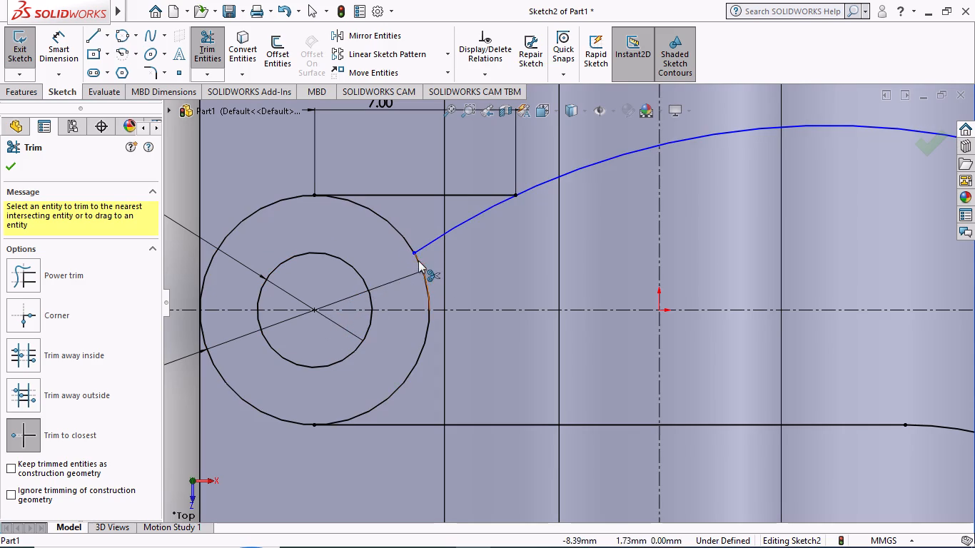
pyautogui.click(425, 244)
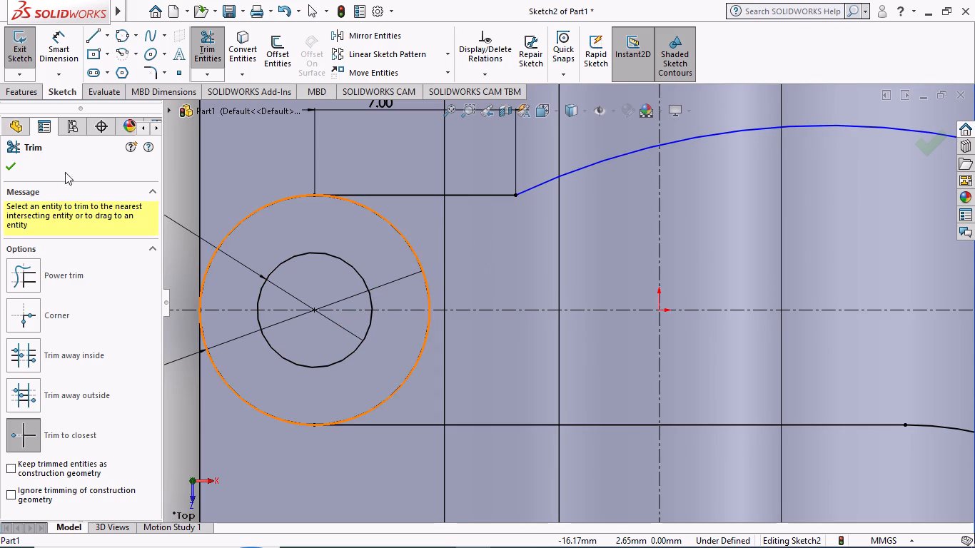
pyautogui.click(14, 165)
# Dimension the large upper arc's radius and set it to 65 mm.
pyautogui.scroll(4, 472, 360)
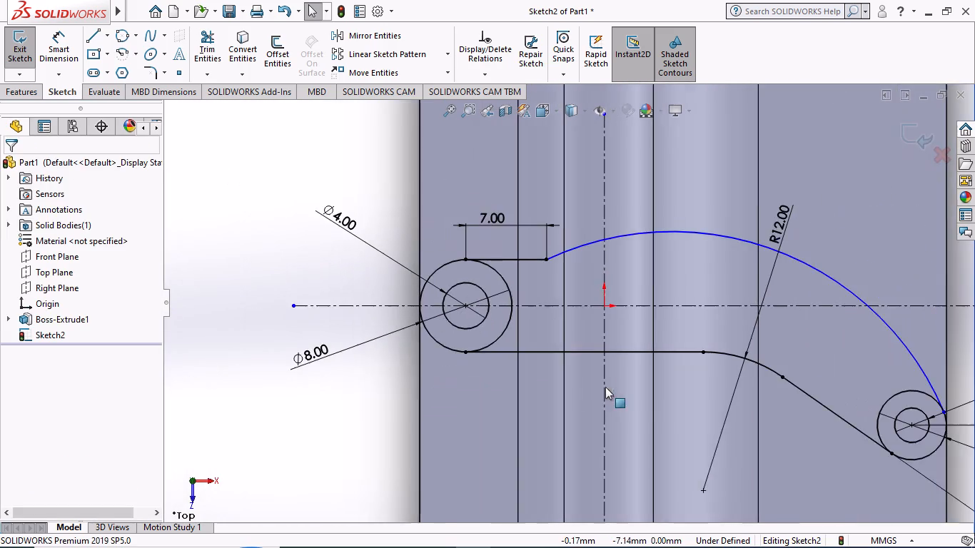
pyautogui.scroll(2, 605, 387)
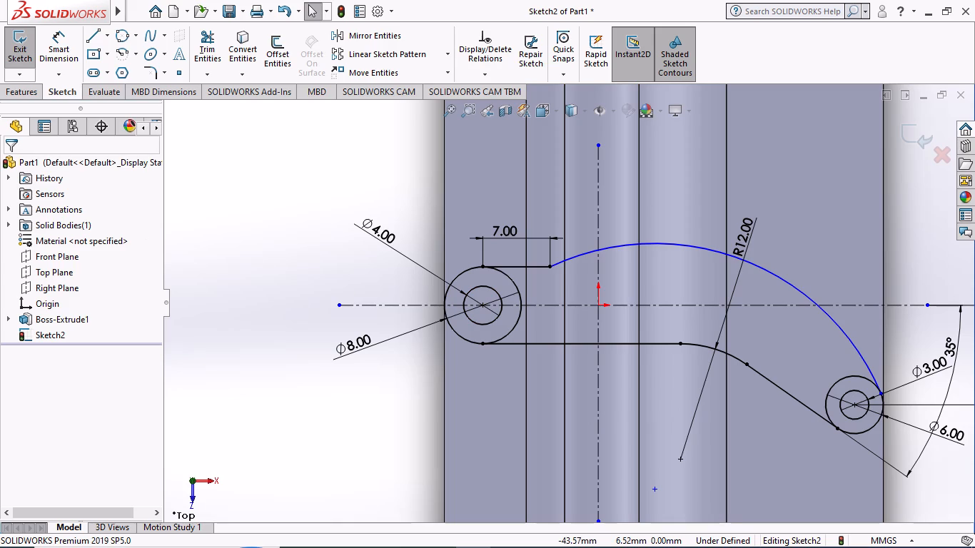
pyautogui.click(64, 37)
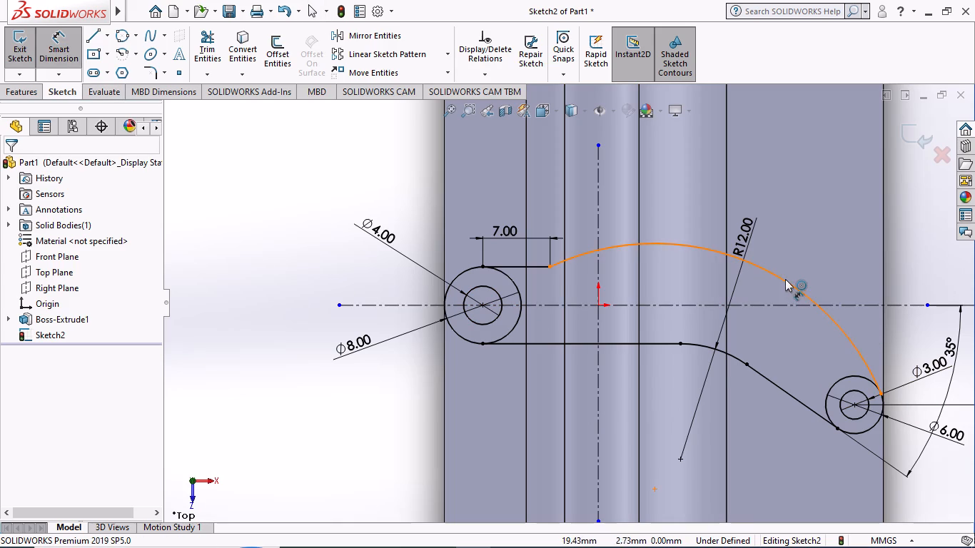
pyautogui.click(785, 279)
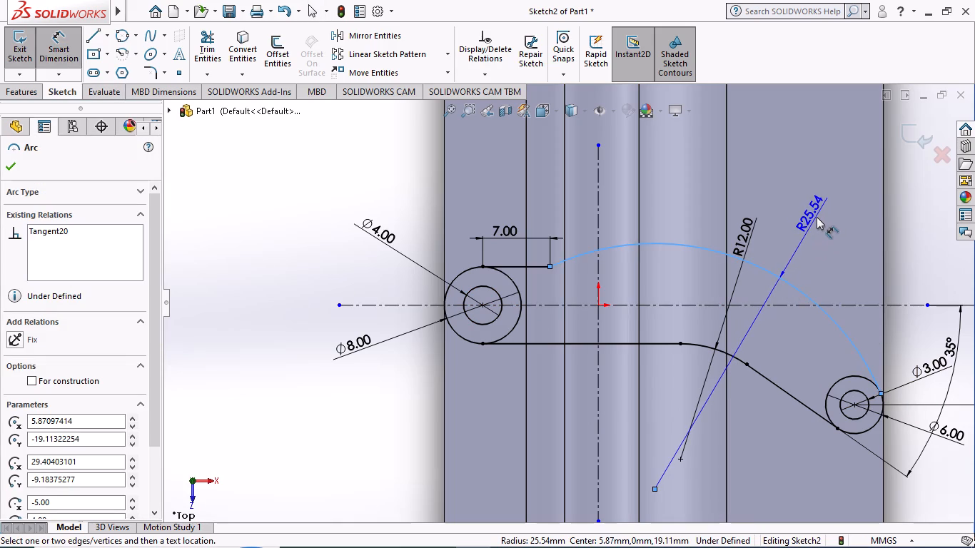
pyautogui.click(817, 216)
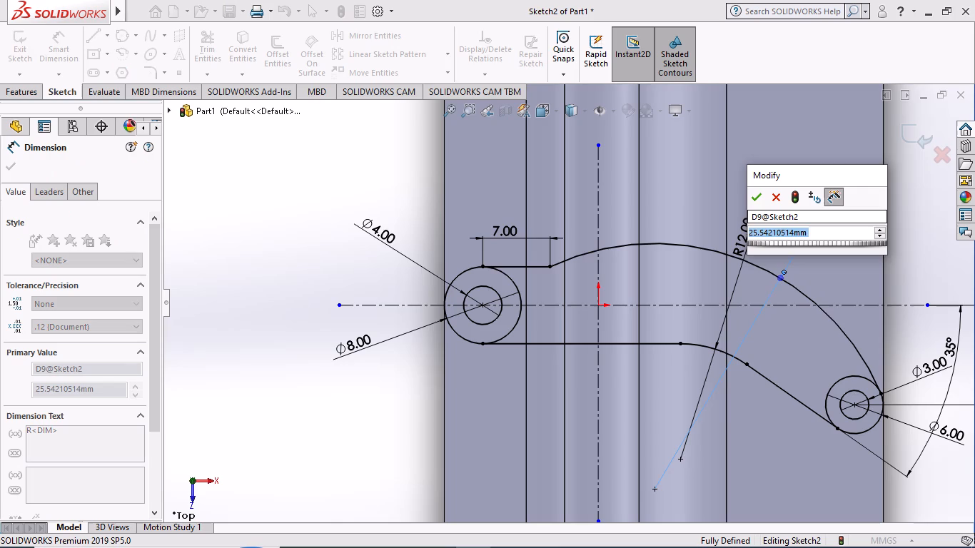
pyautogui.write('65')
pyautogui.press('Return')
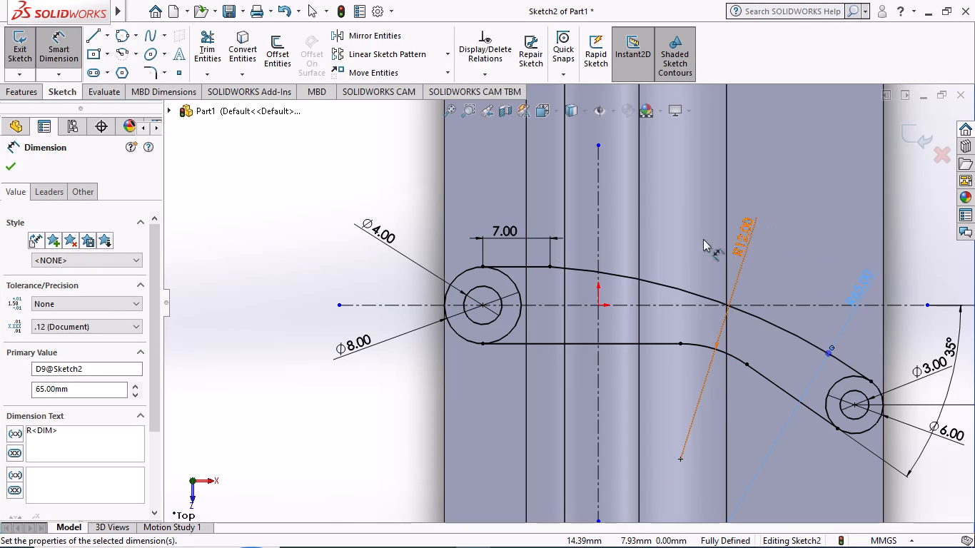
pyautogui.click(11, 162)
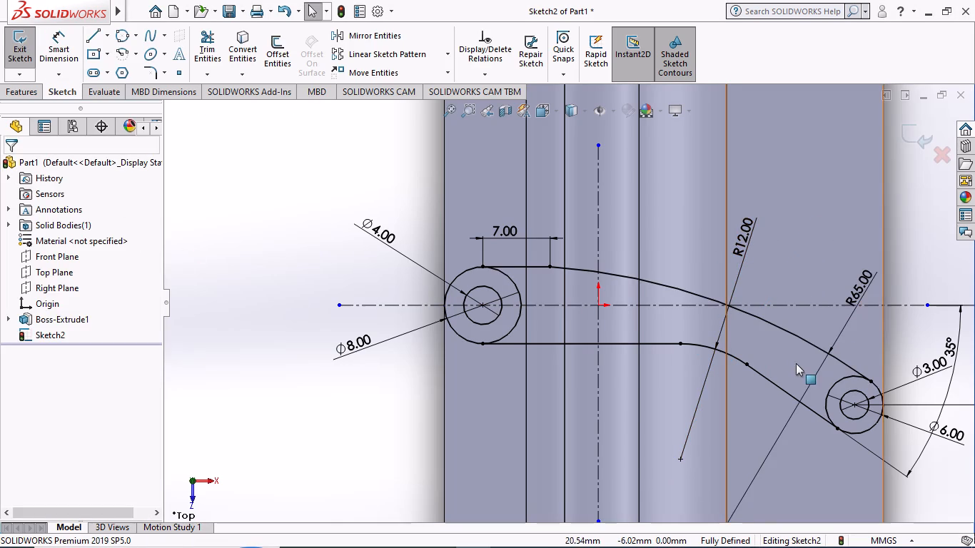
# Examine the arm profile sketch against the extruded body, checking its arcs, end circles and dimensions.
pyautogui.scroll(1, 797, 364)
pyautogui.scroll(1, 667, 350)
pyautogui.scroll(1, 395, 259)
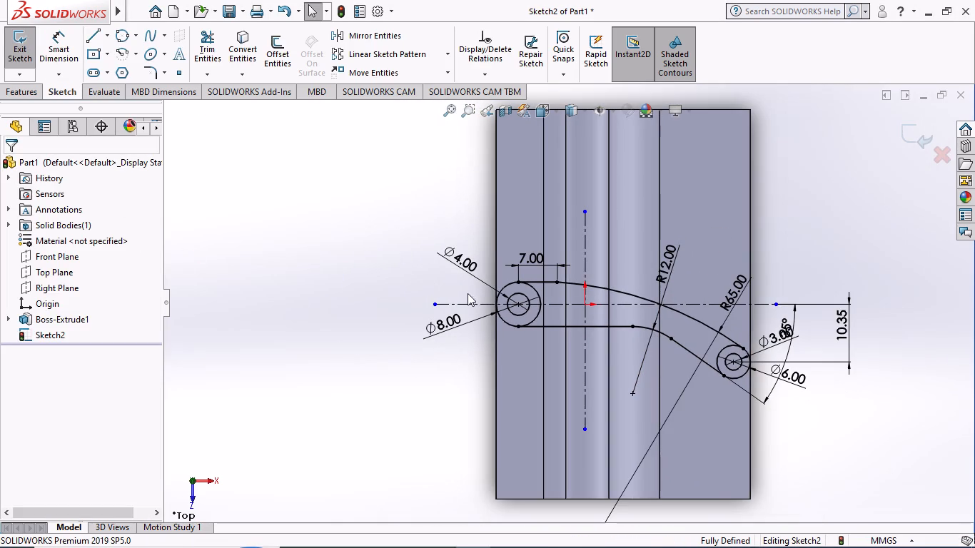
pyautogui.scroll(1, 491, 287)
pyautogui.scroll(-4, 527, 285)
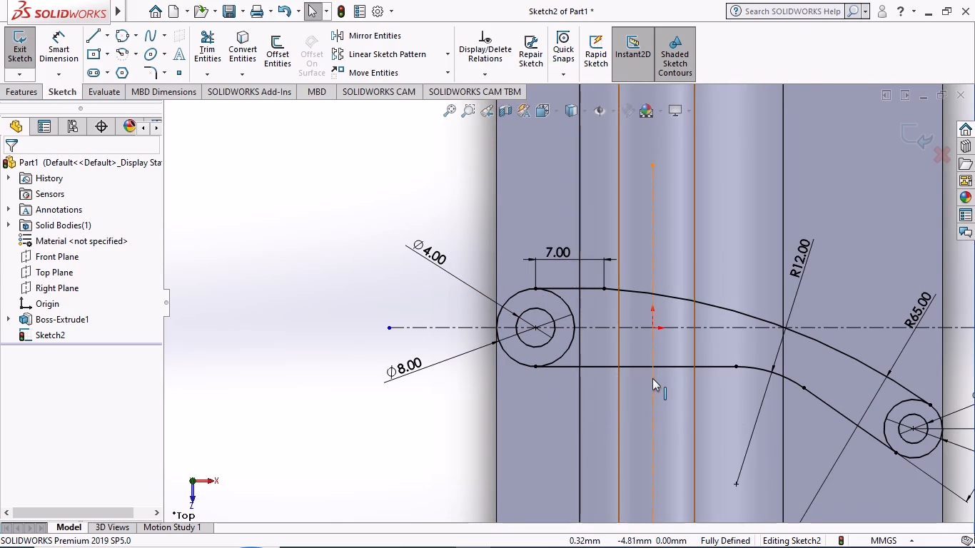
pyautogui.scroll(3, 651, 379)
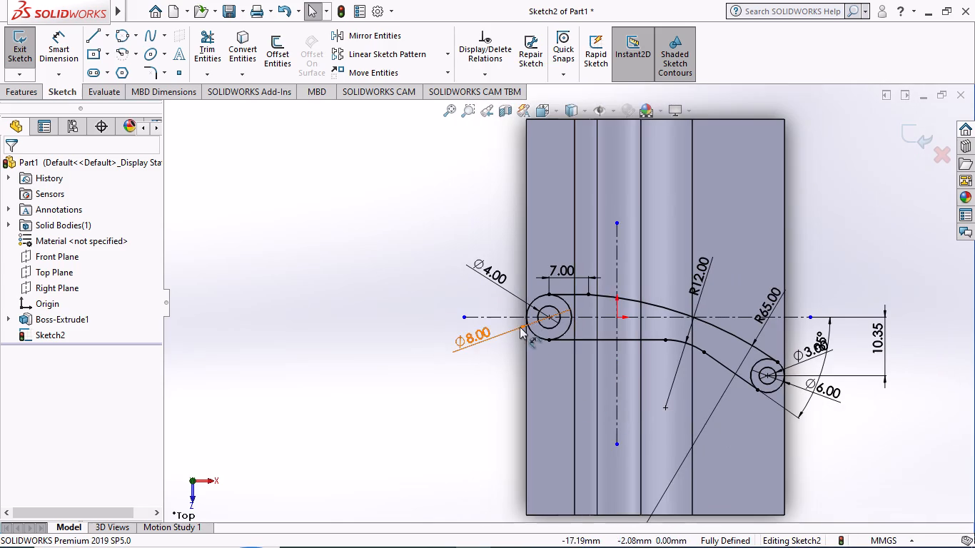
pyautogui.scroll(-2, 527, 317)
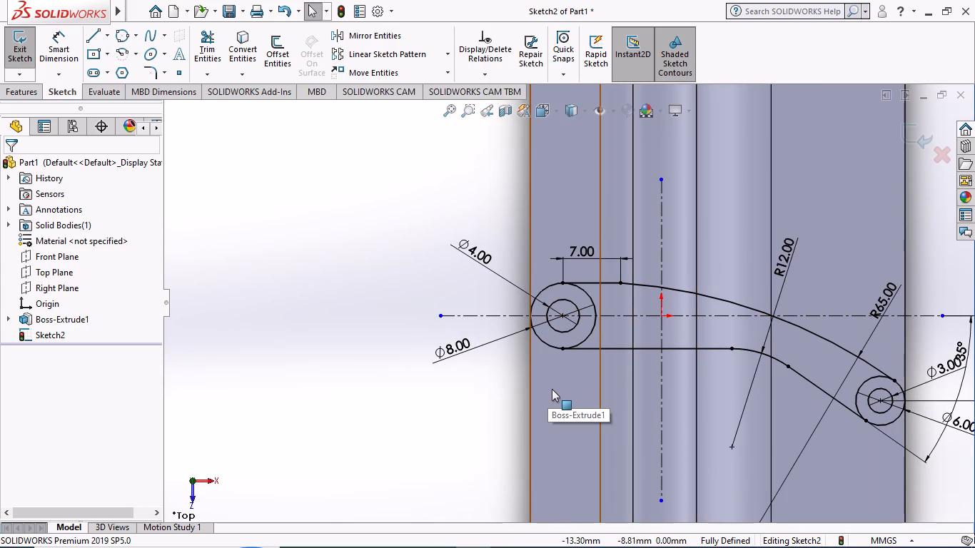
pyautogui.scroll(1, 555, 379)
pyautogui.scroll(-2, 640, 288)
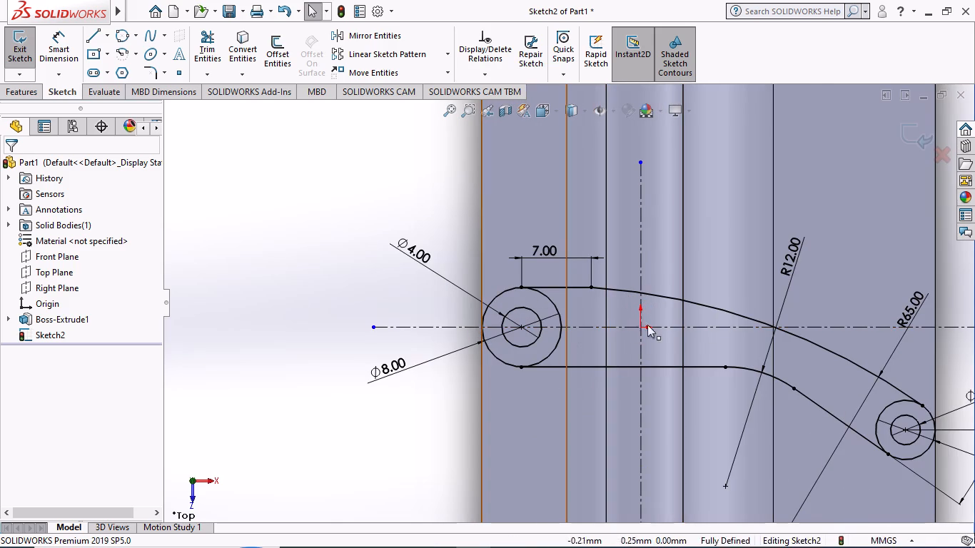
# Trim the inner portions of the 8 mm and 6 mm circles to leave one closed arm outline with rounded ends.
pyautogui.click(208, 37)
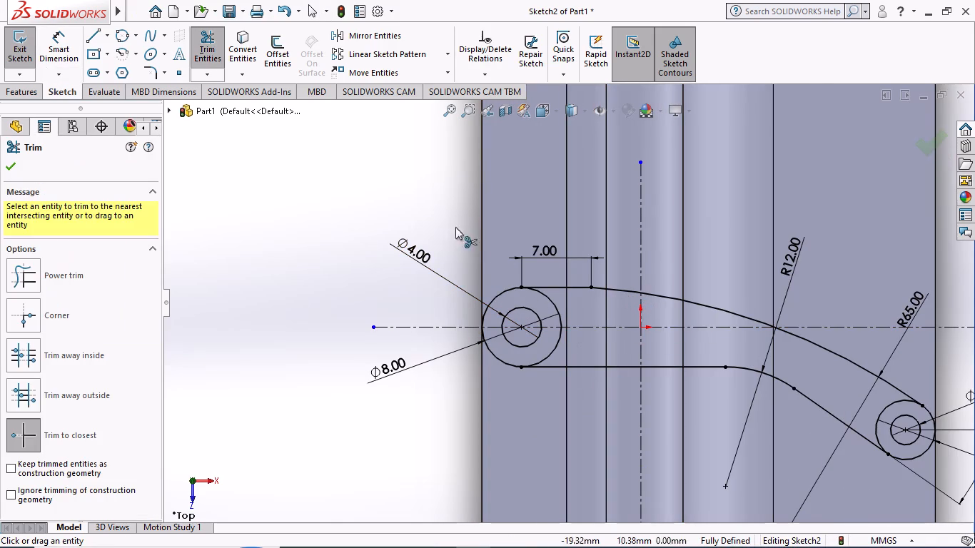
pyautogui.click(546, 296)
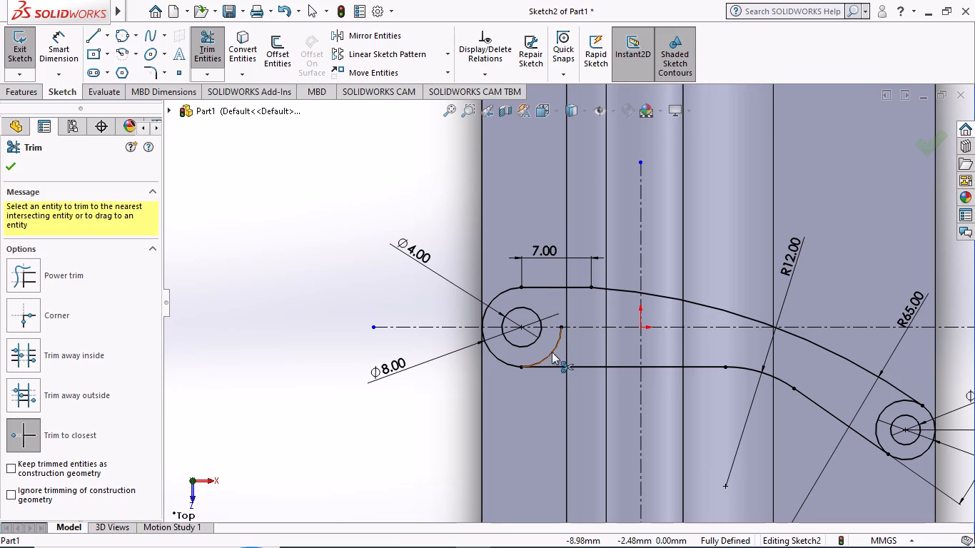
pyautogui.click(552, 350)
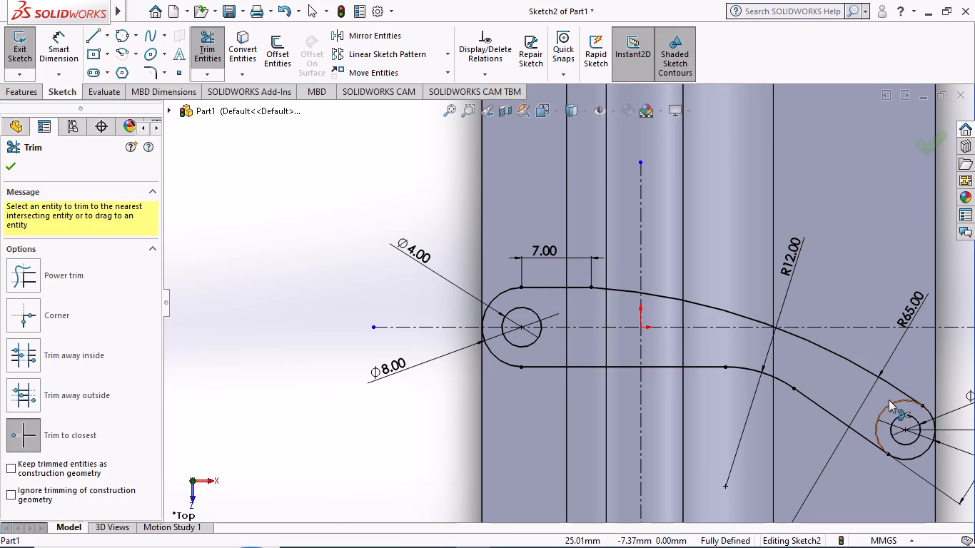
pyautogui.click(892, 405)
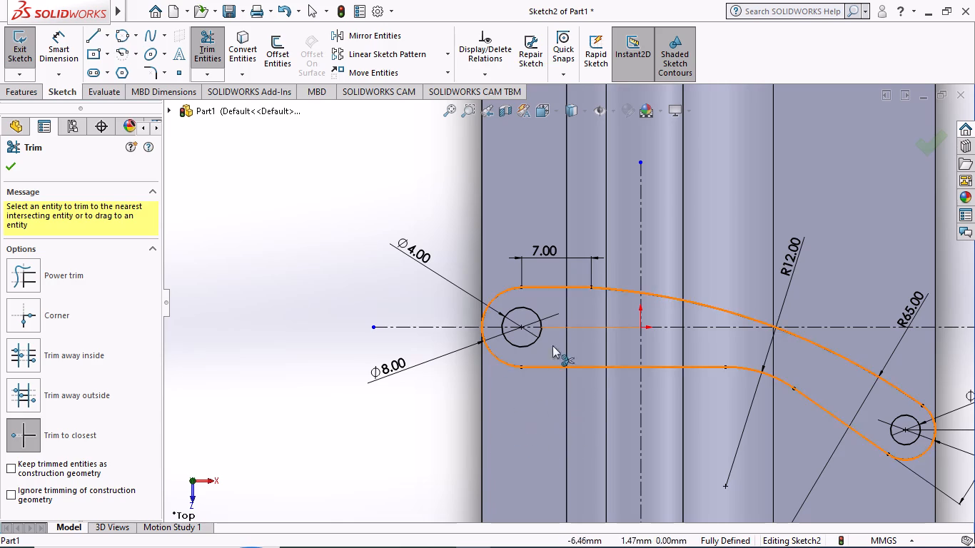
pyautogui.click(7, 166)
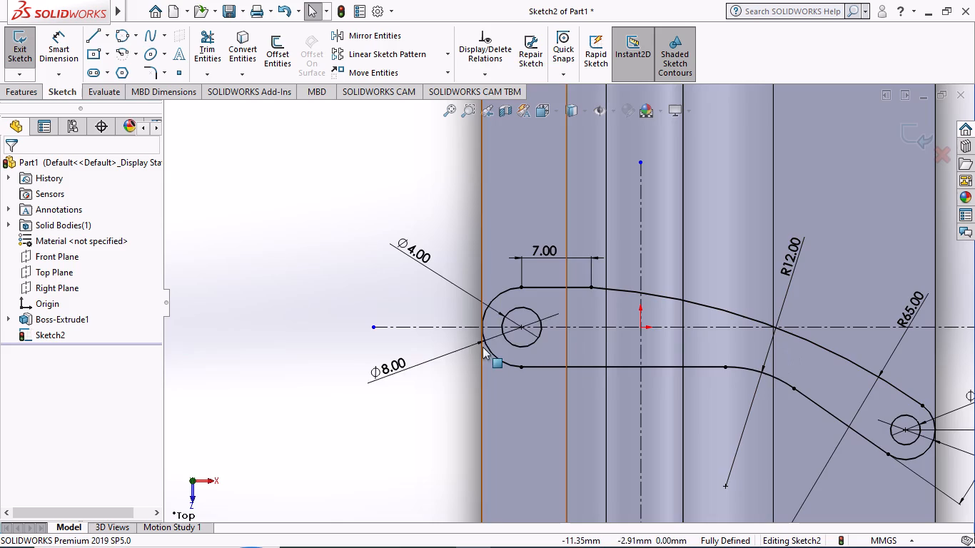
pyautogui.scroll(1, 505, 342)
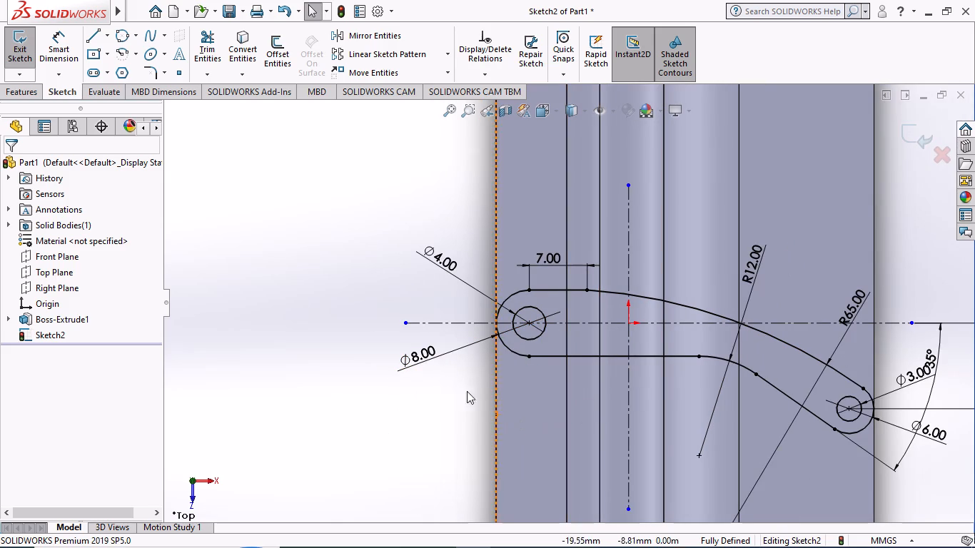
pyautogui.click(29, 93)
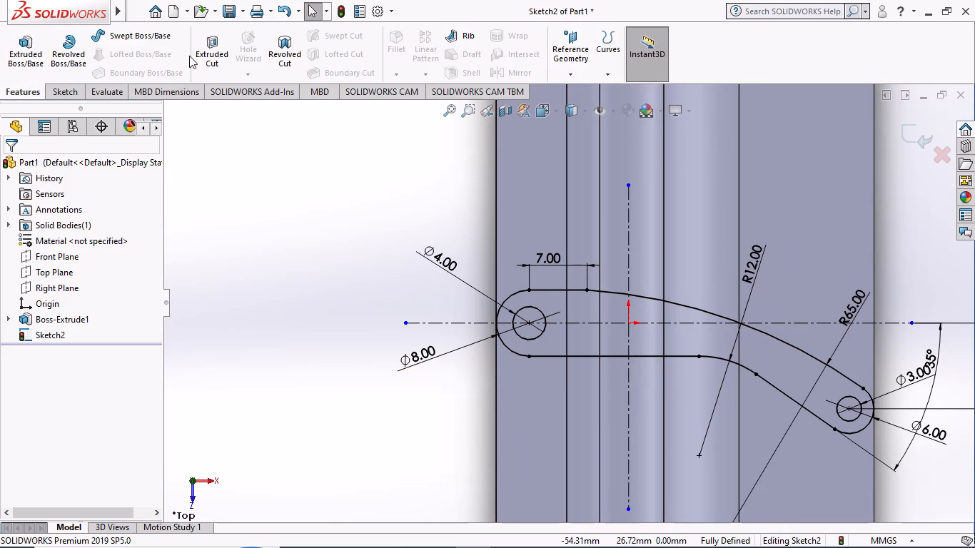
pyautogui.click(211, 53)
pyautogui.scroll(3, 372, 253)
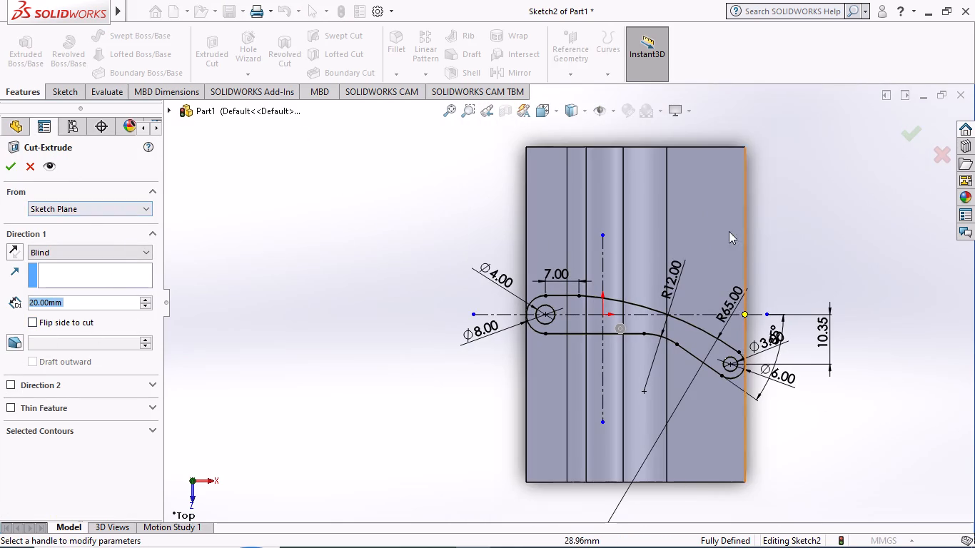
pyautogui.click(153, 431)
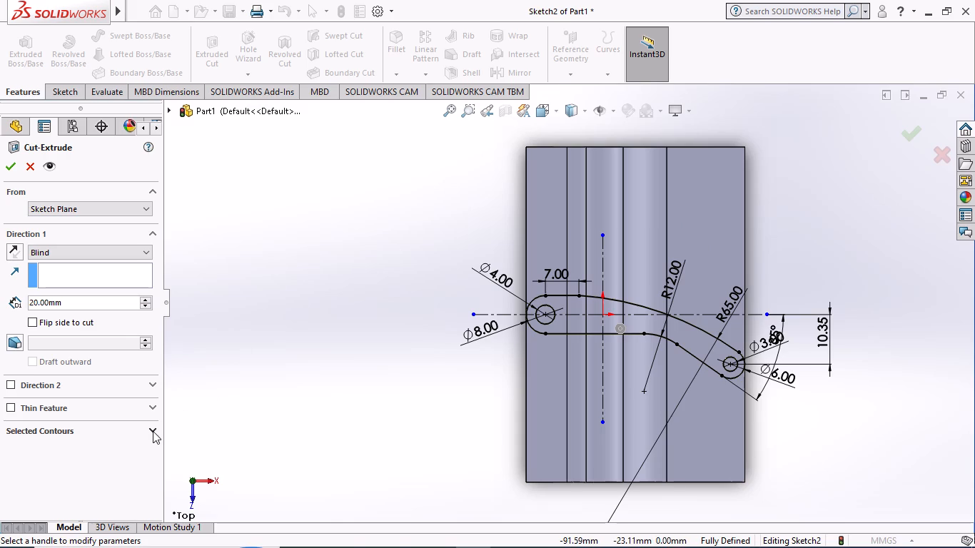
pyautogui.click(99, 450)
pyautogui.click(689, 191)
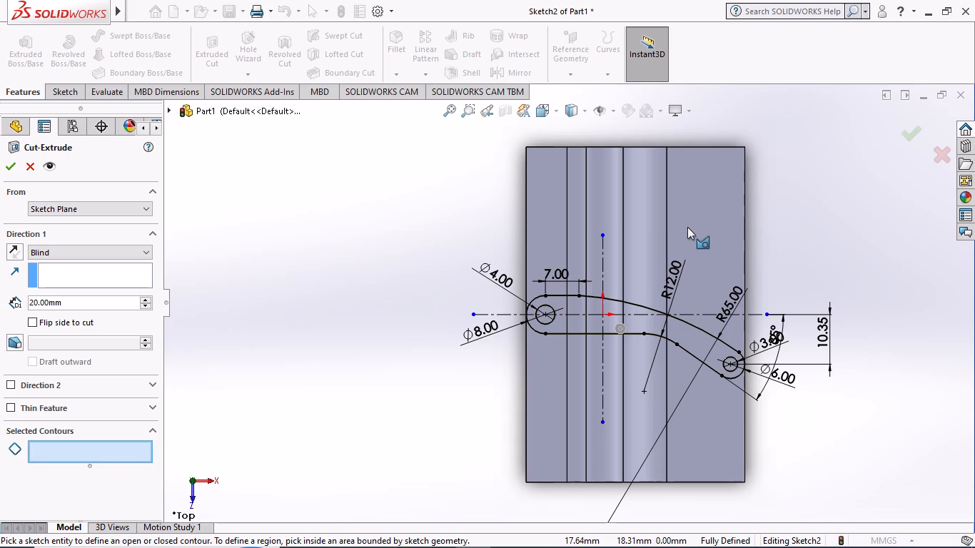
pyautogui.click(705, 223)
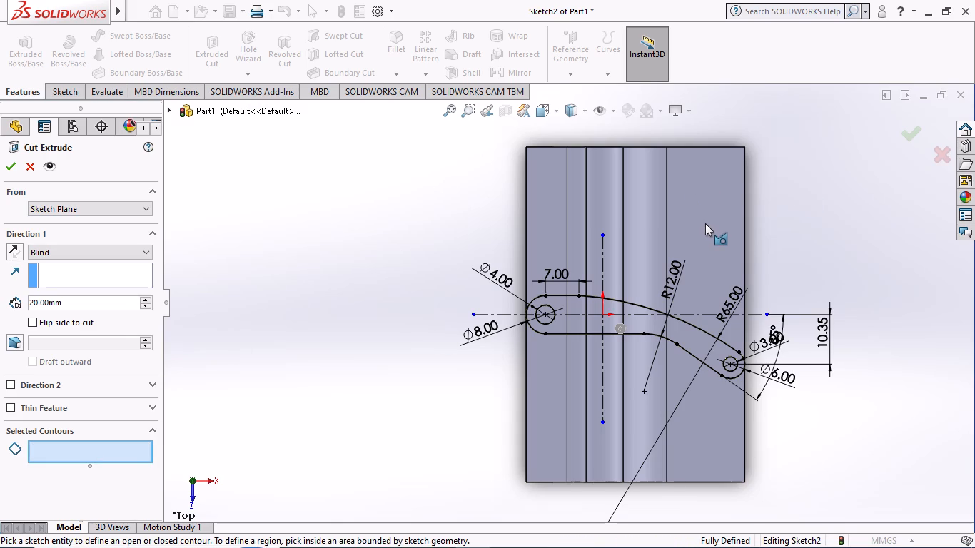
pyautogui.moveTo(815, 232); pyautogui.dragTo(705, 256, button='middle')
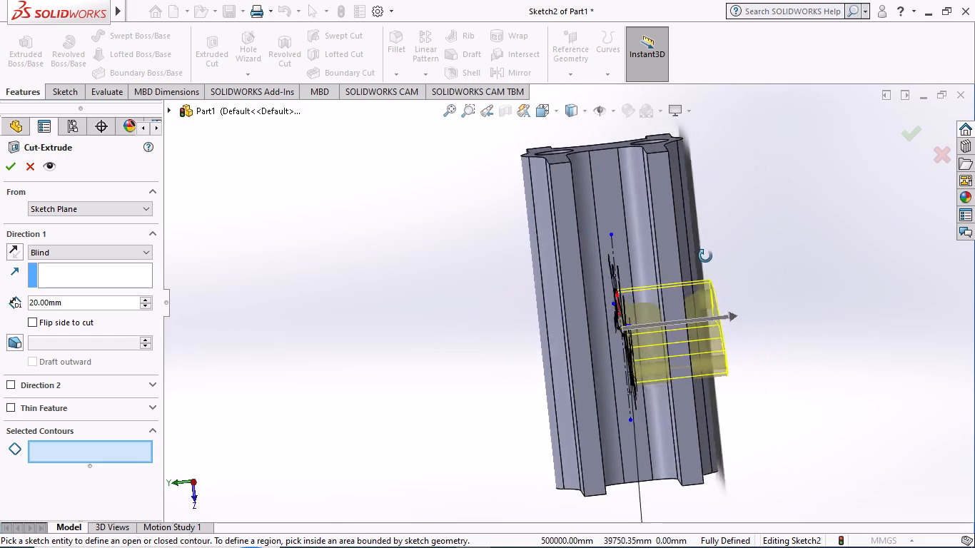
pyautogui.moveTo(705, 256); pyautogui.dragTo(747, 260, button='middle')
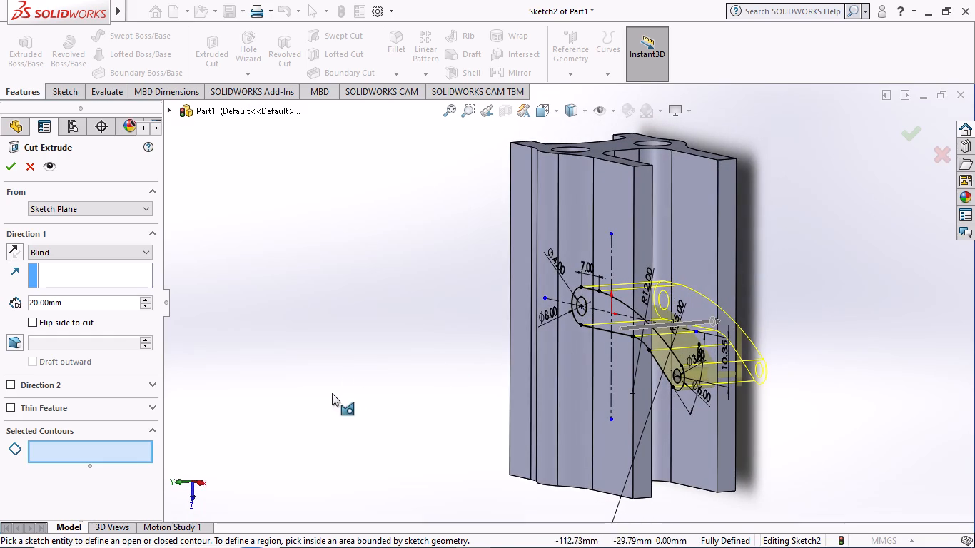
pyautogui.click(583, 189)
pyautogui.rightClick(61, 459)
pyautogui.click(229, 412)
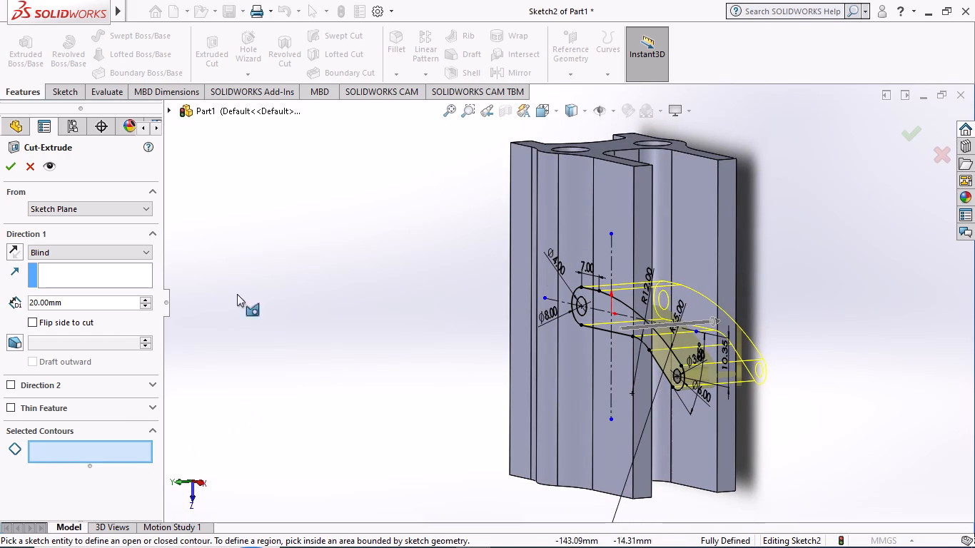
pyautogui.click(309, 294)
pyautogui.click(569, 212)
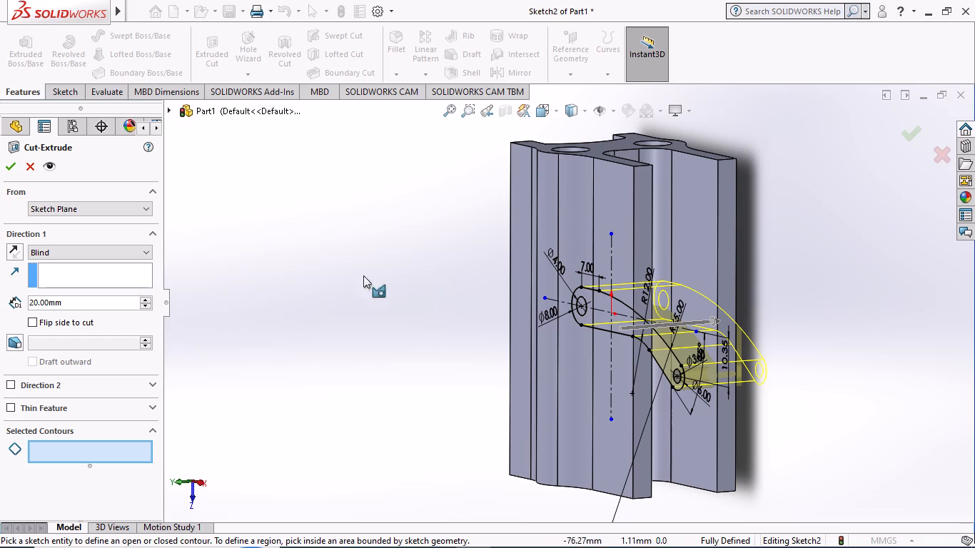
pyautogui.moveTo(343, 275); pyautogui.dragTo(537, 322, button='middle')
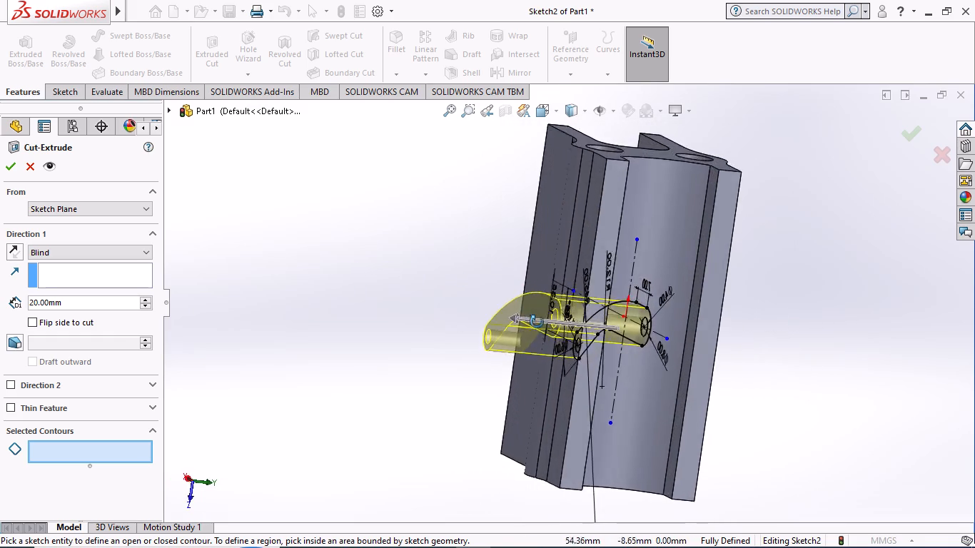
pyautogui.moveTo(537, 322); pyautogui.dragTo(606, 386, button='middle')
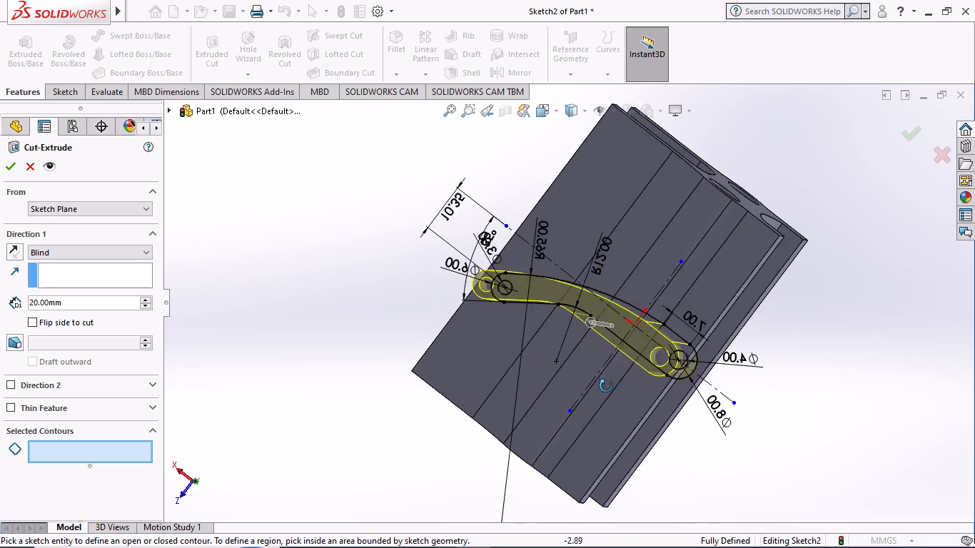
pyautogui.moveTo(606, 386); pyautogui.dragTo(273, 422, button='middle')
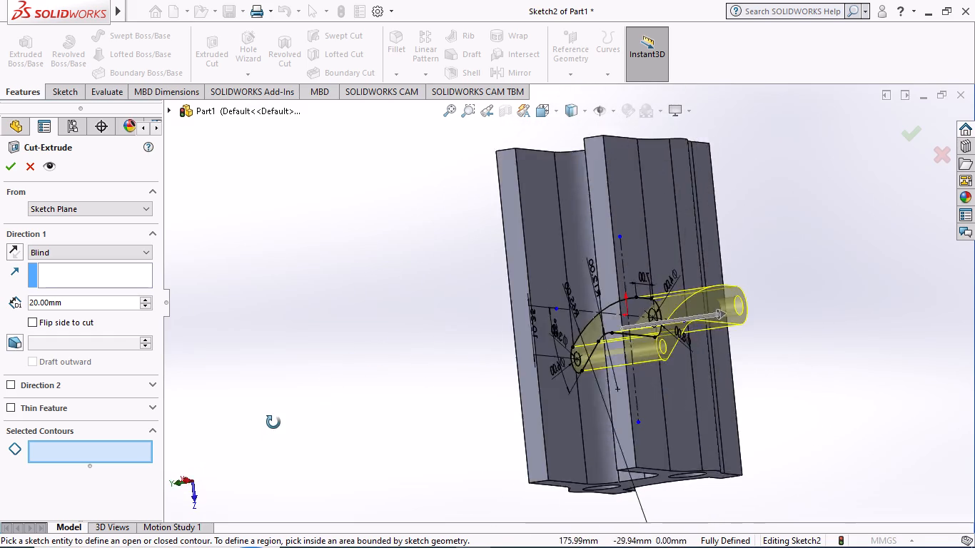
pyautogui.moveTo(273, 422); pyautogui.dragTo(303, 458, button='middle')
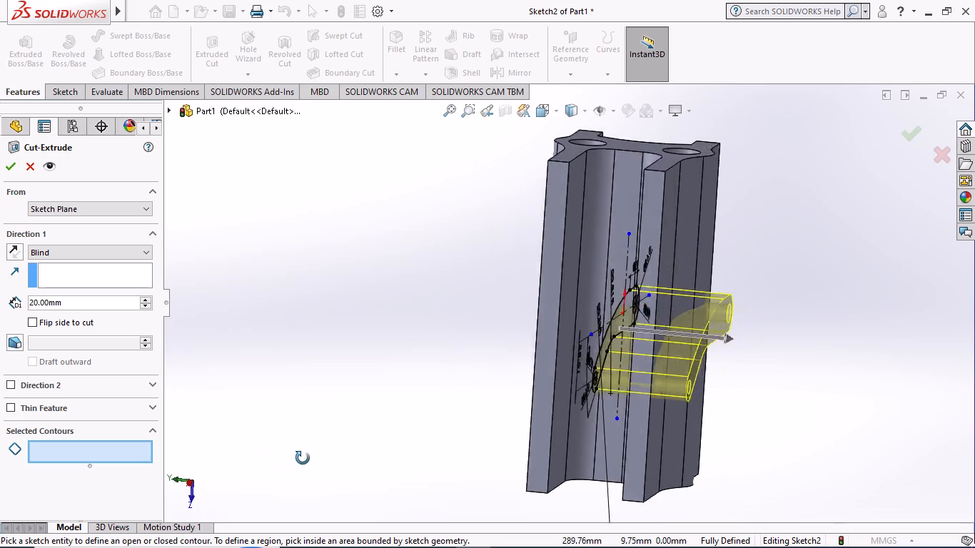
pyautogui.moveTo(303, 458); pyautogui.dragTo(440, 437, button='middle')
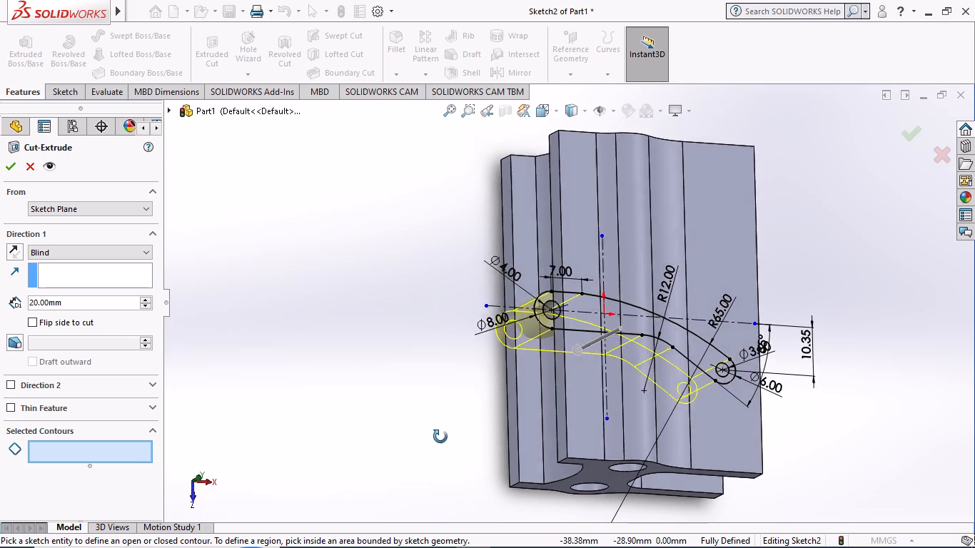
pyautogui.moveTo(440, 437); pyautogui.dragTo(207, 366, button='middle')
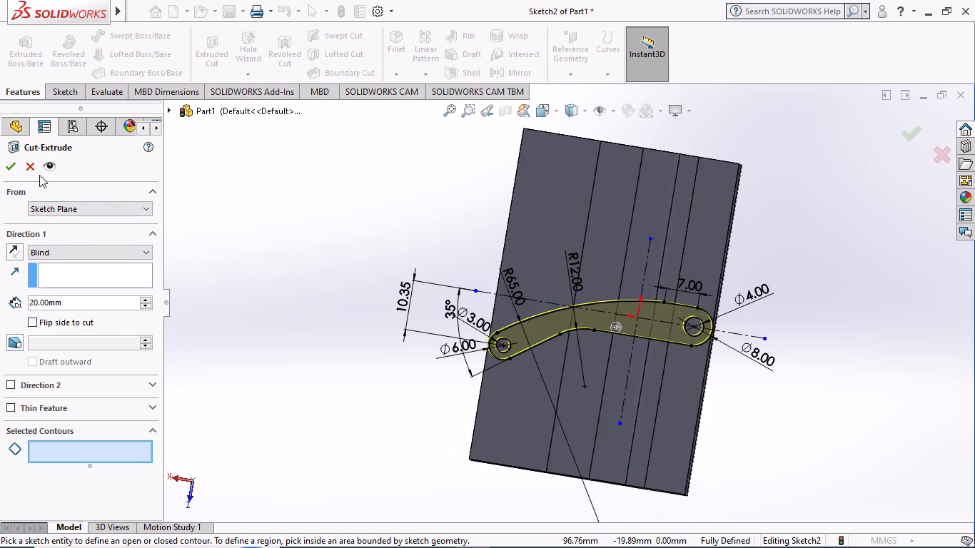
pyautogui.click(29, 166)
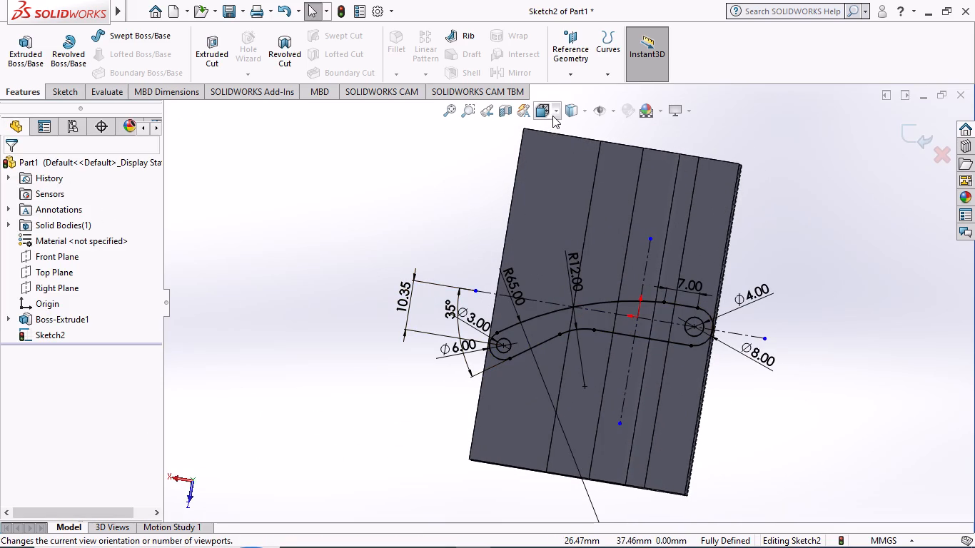
# Sketch a closed rectangle of four lines along the extruded body's outer edges, 70 mm on its vertical sides, enclosing the arm outline.
pyautogui.click(553, 114)
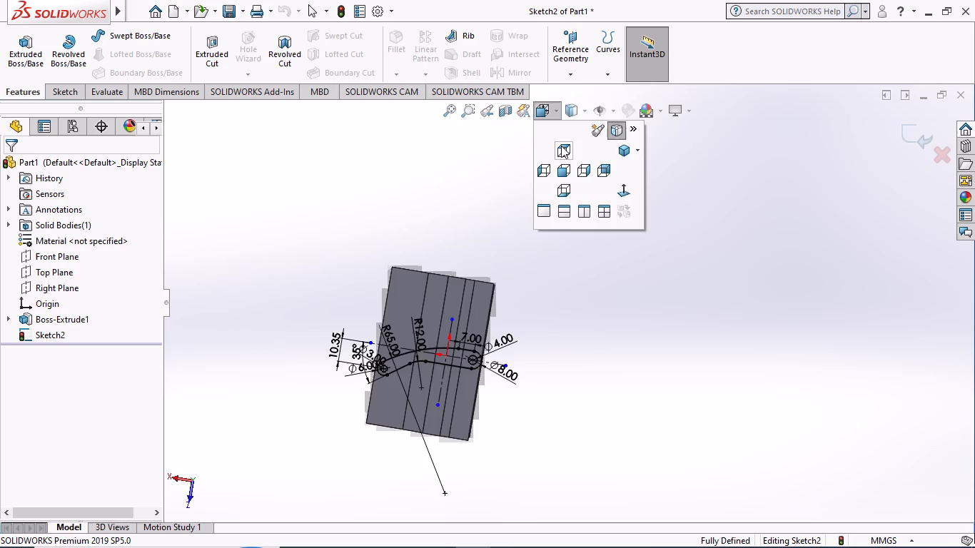
pyautogui.click(561, 146)
pyautogui.scroll(2, 504, 218)
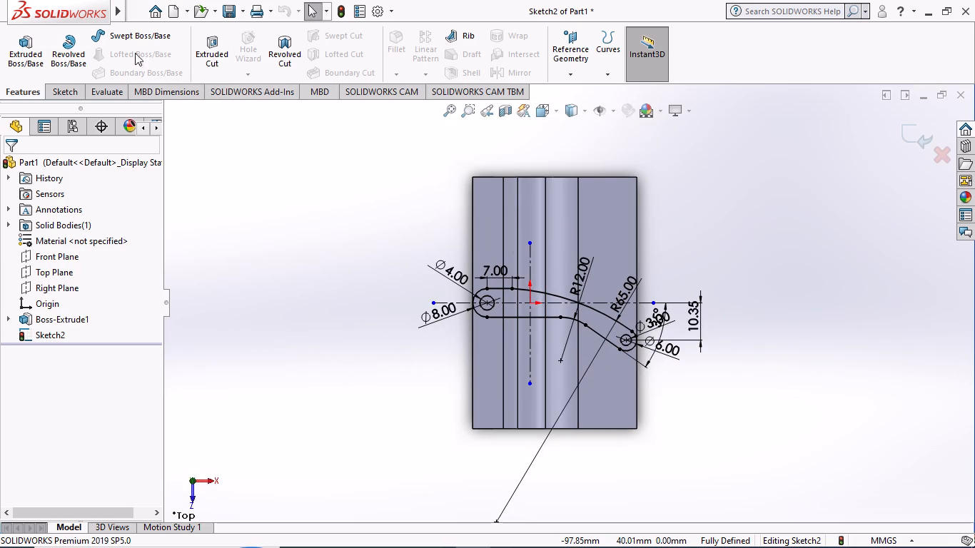
pyautogui.click(56, 91)
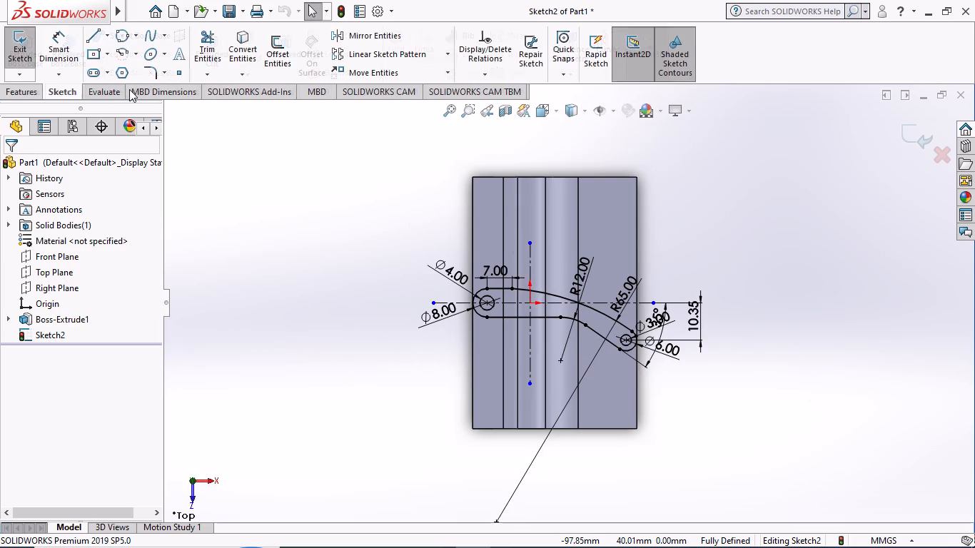
pyautogui.click(248, 44)
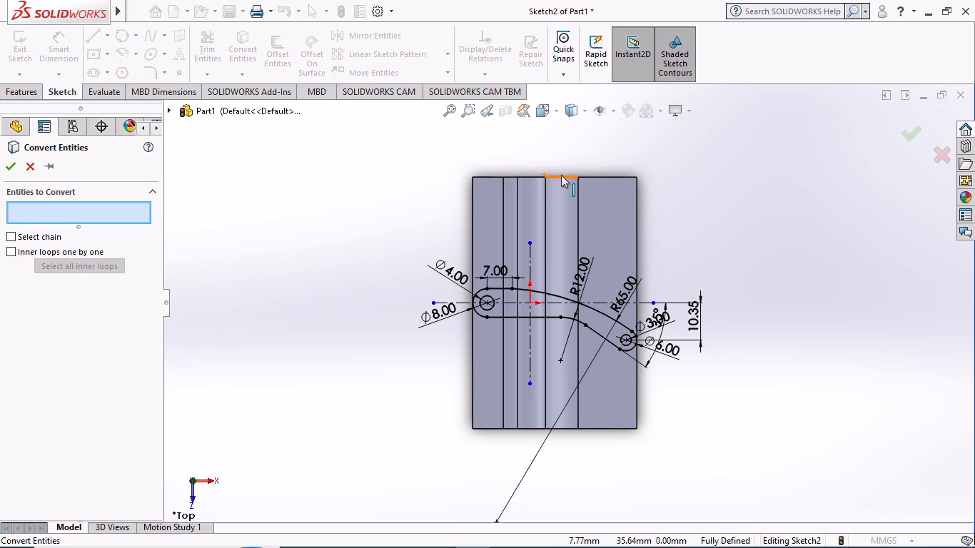
pyautogui.click(29, 166)
pyautogui.click(95, 34)
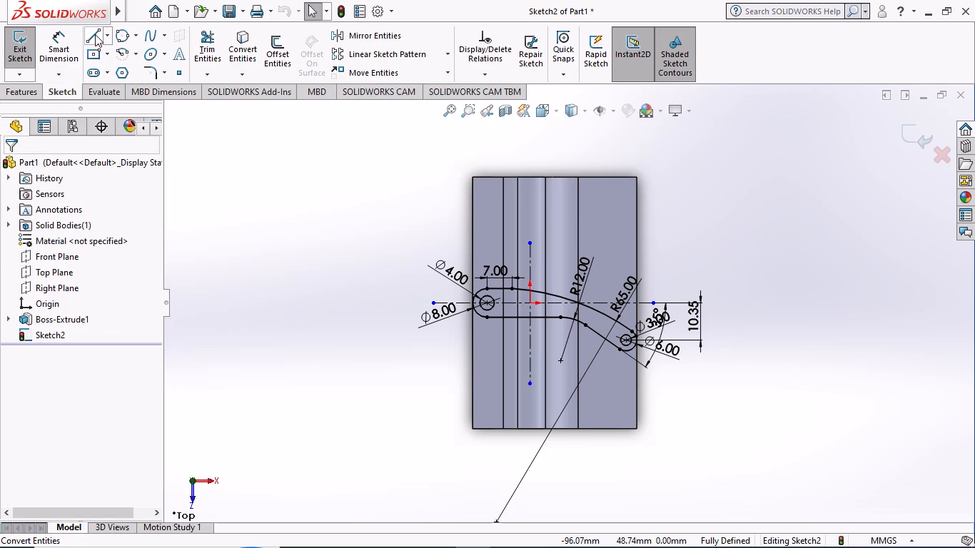
pyautogui.click(473, 178)
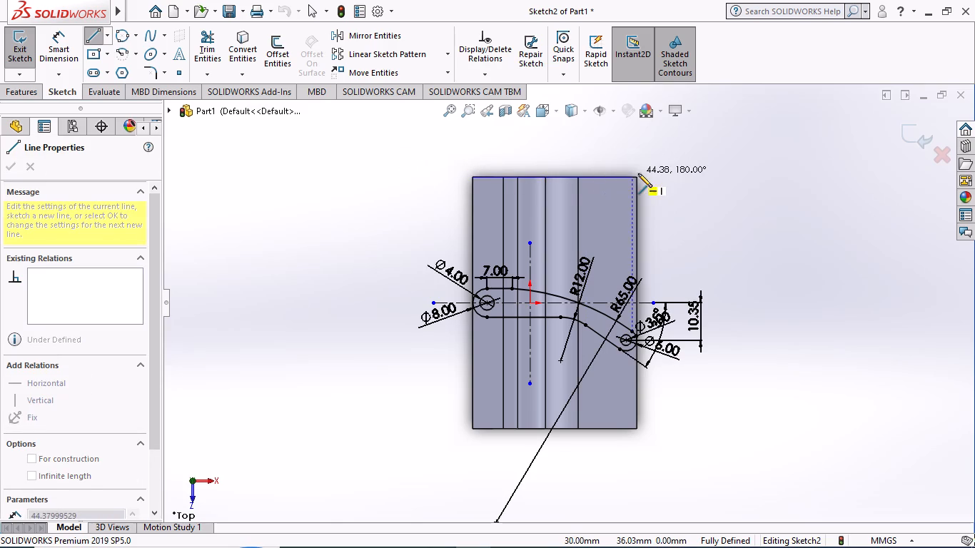
pyautogui.click(637, 177)
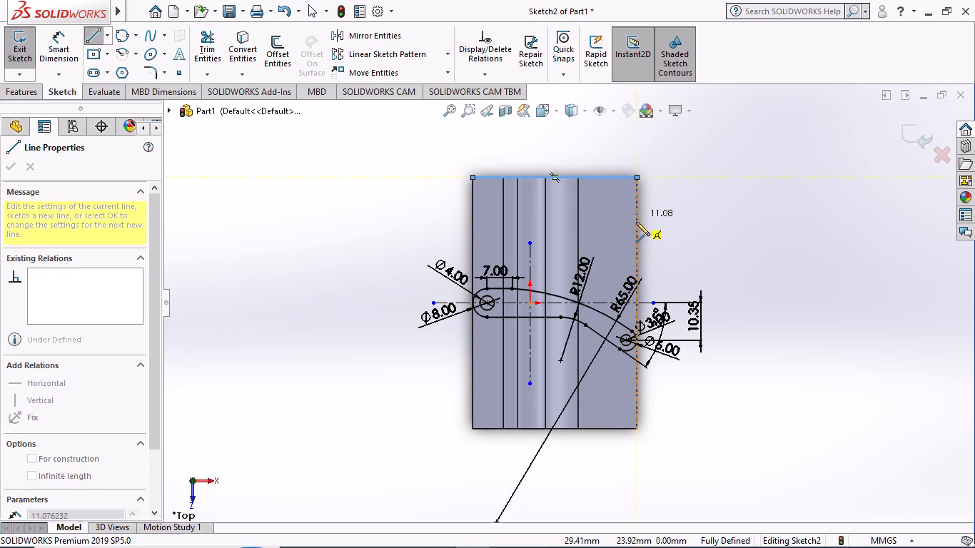
pyautogui.click(636, 427)
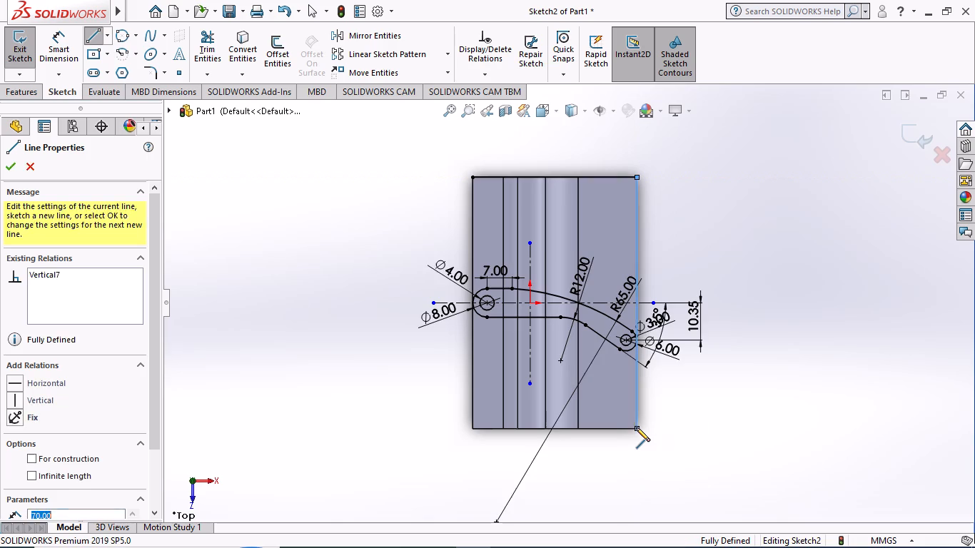
pyautogui.click(472, 430)
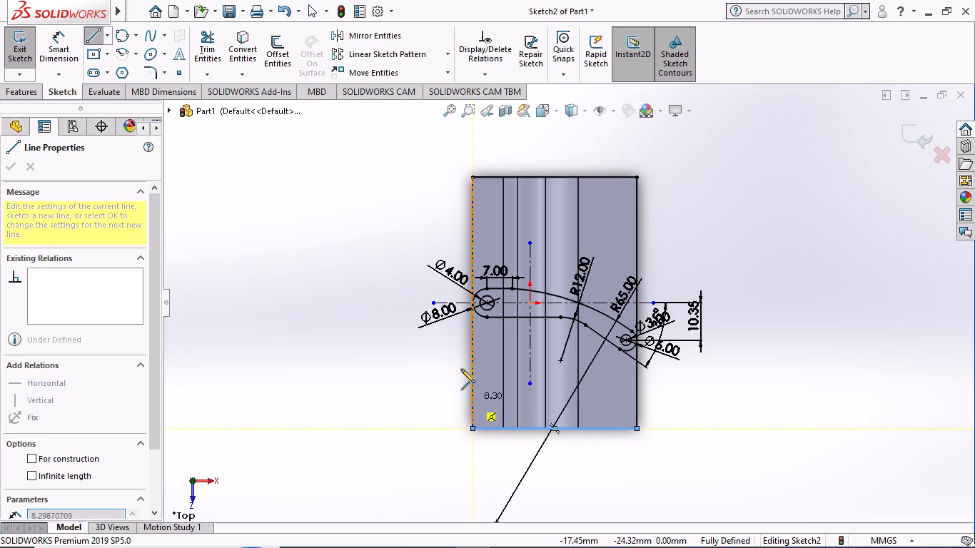
pyautogui.click(472, 176)
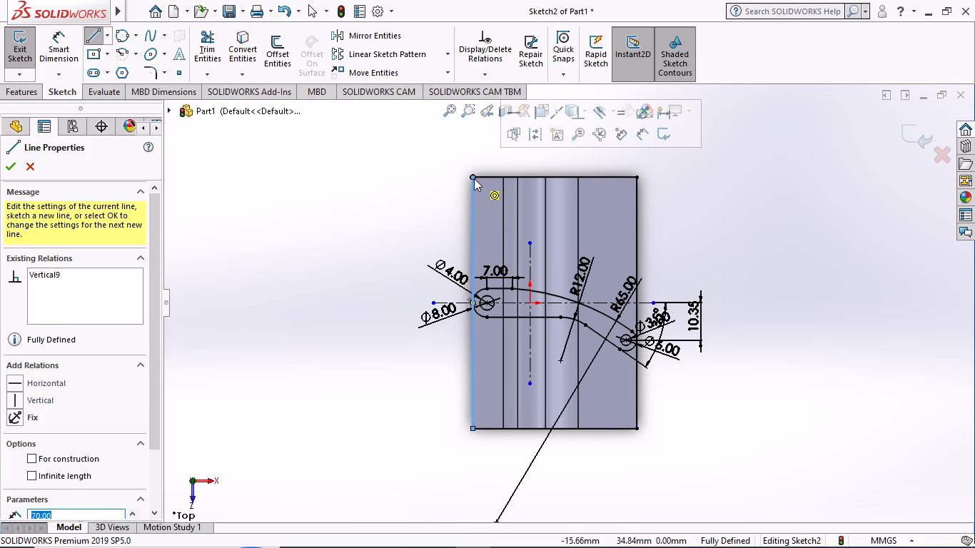
pyautogui.press('Escape')
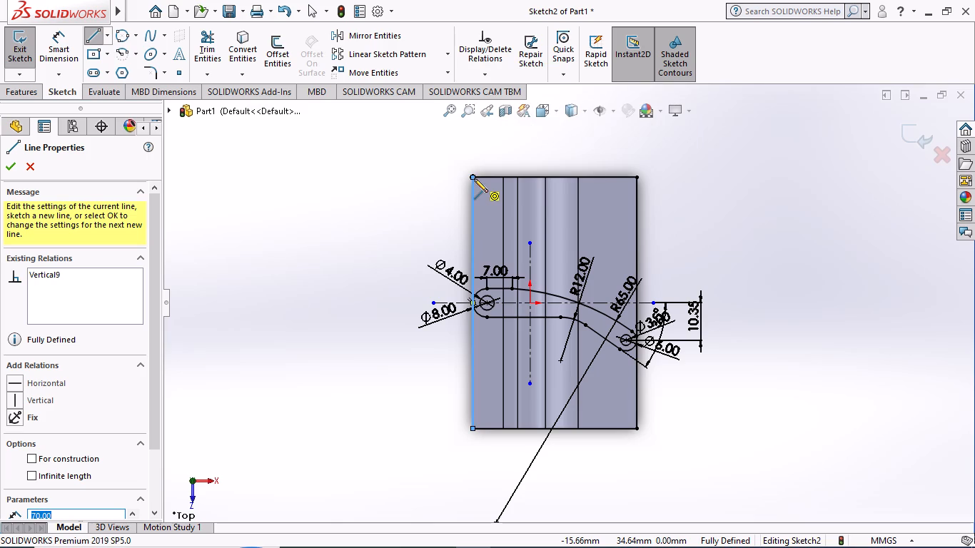
pyautogui.press('Escape')
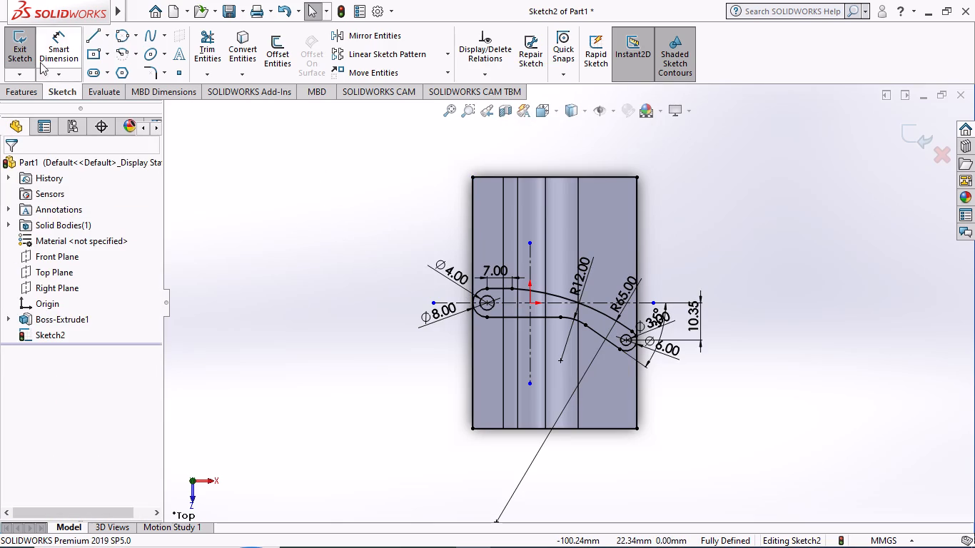
# Cut-extrude the two regions between the enclosing rectangle and the arm outline, using Through All - Both.
pyautogui.click(17, 93)
pyautogui.click(211, 62)
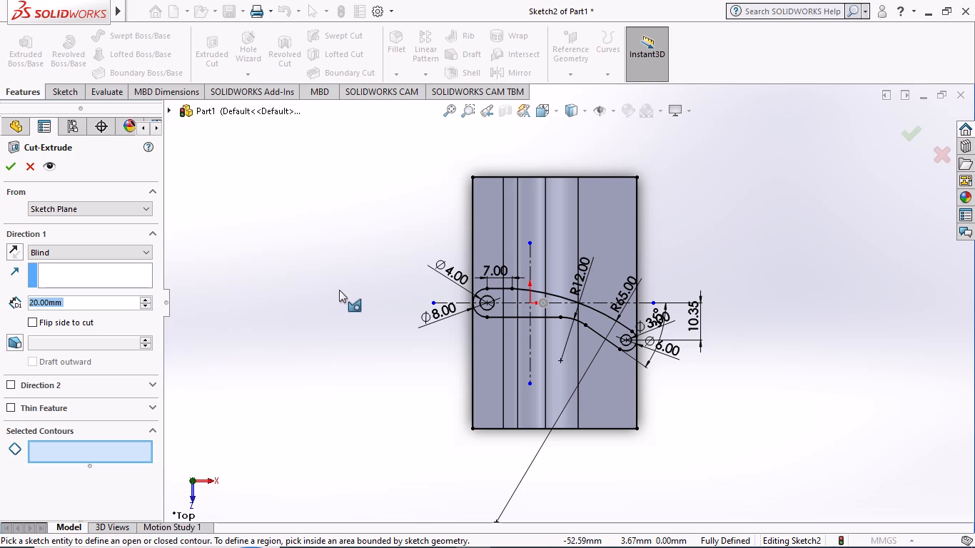
pyautogui.moveTo(805, 249); pyautogui.dragTo(709, 265, button='middle')
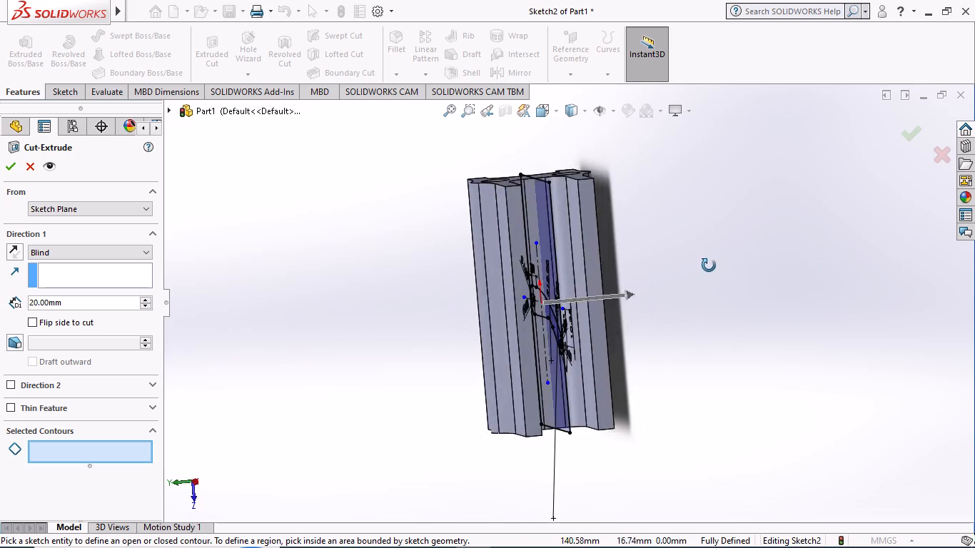
pyautogui.moveTo(709, 265); pyautogui.dragTo(770, 255, button='middle')
pyautogui.click(570, 220)
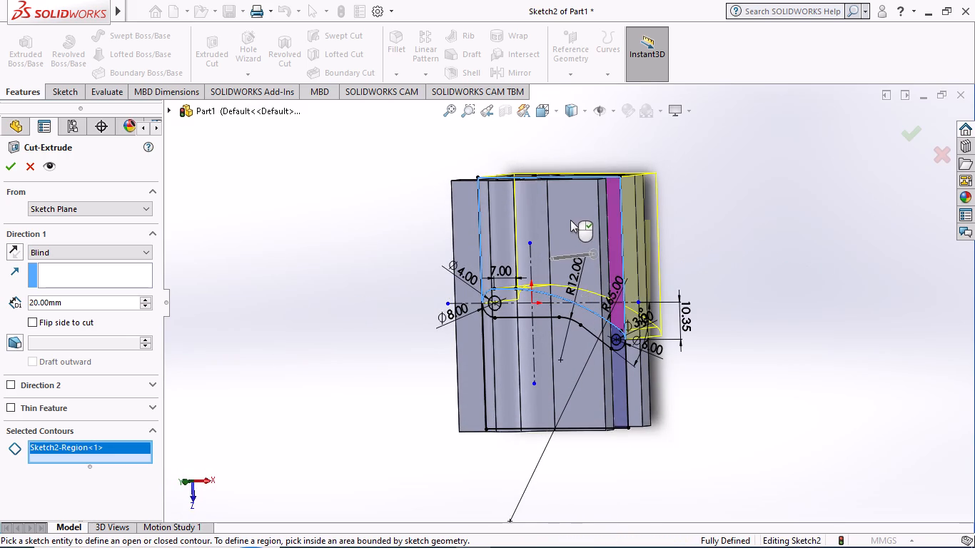
pyautogui.moveTo(305, 233); pyautogui.dragTo(326, 235, button='middle')
pyautogui.click(592, 402)
pyautogui.moveTo(358, 381); pyautogui.dragTo(383, 370, button='middle')
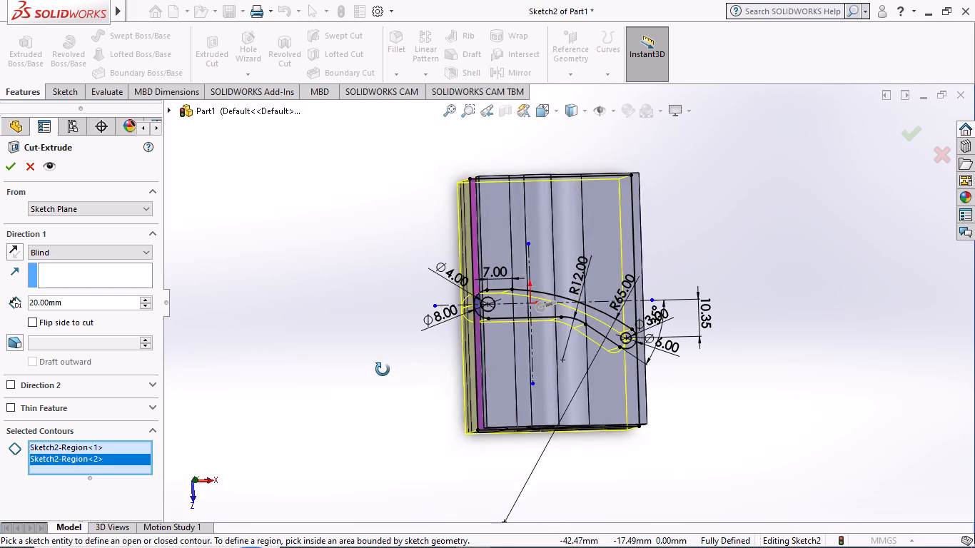
pyautogui.moveTo(383, 370); pyautogui.dragTo(378, 370, button='middle')
pyautogui.click(148, 249)
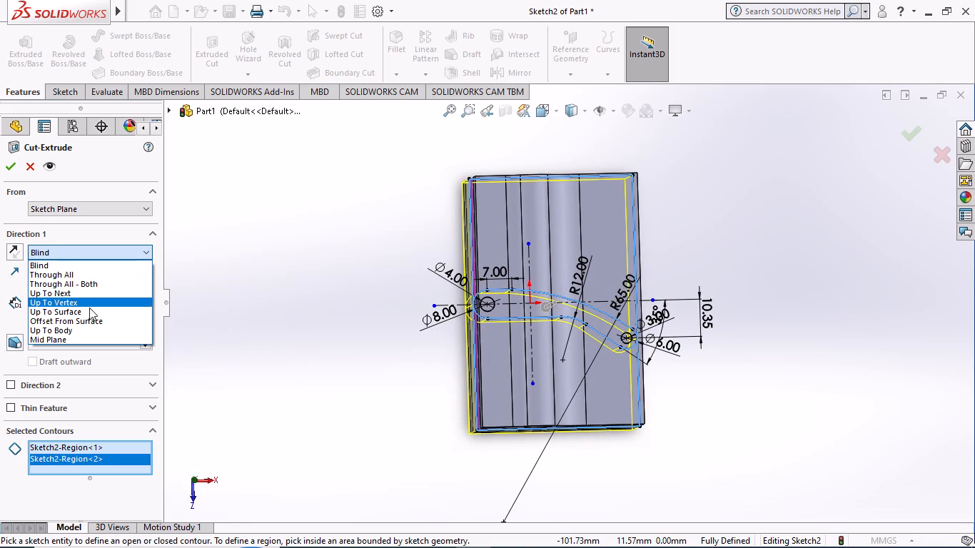
pyautogui.click(81, 283)
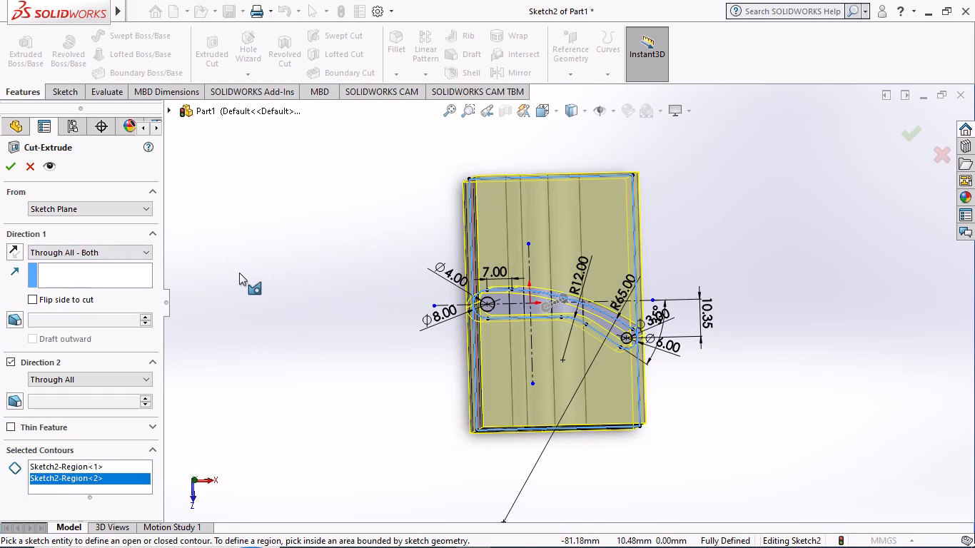
pyautogui.click(9, 168)
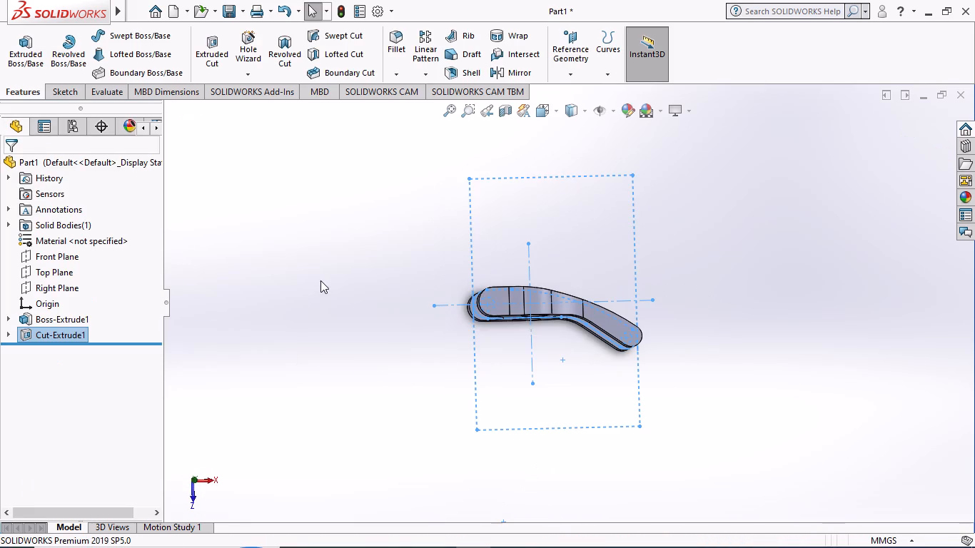
# Examine the cut arm body from all sides, checking its rounded ends, forked arms and two through holes.
pyautogui.moveTo(330, 280); pyautogui.dragTo(520, 432, button='middle')
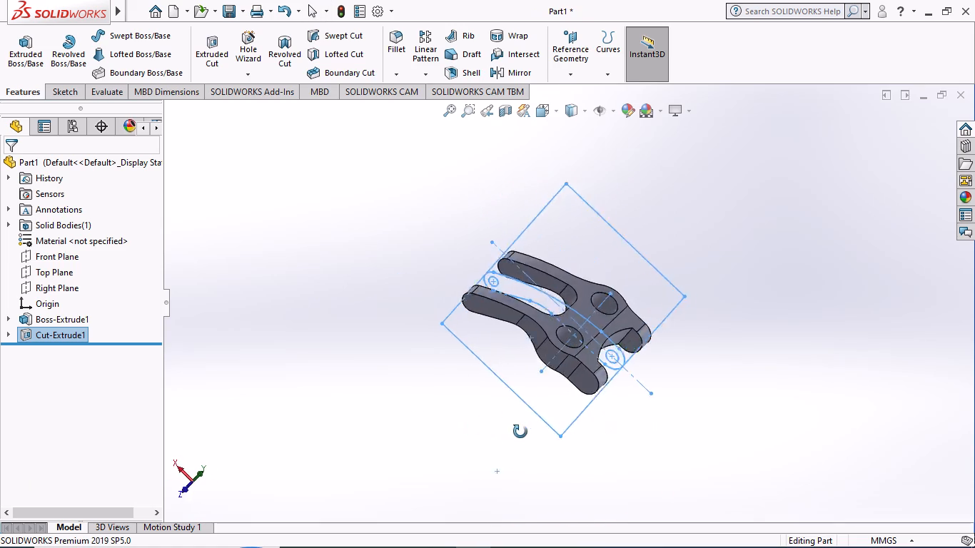
pyautogui.moveTo(520, 432); pyautogui.dragTo(702, 482, button='middle')
pyautogui.moveTo(704, 305); pyautogui.dragTo(680, 406, button='middle')
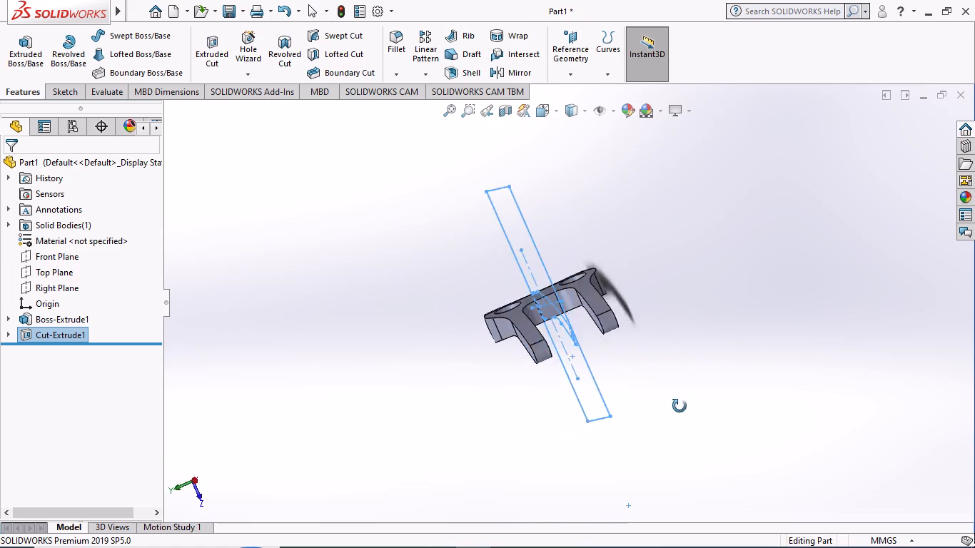
pyautogui.moveTo(680, 406); pyautogui.dragTo(565, 470, button='middle')
pyautogui.moveTo(699, 283); pyautogui.dragTo(725, 392, button='middle')
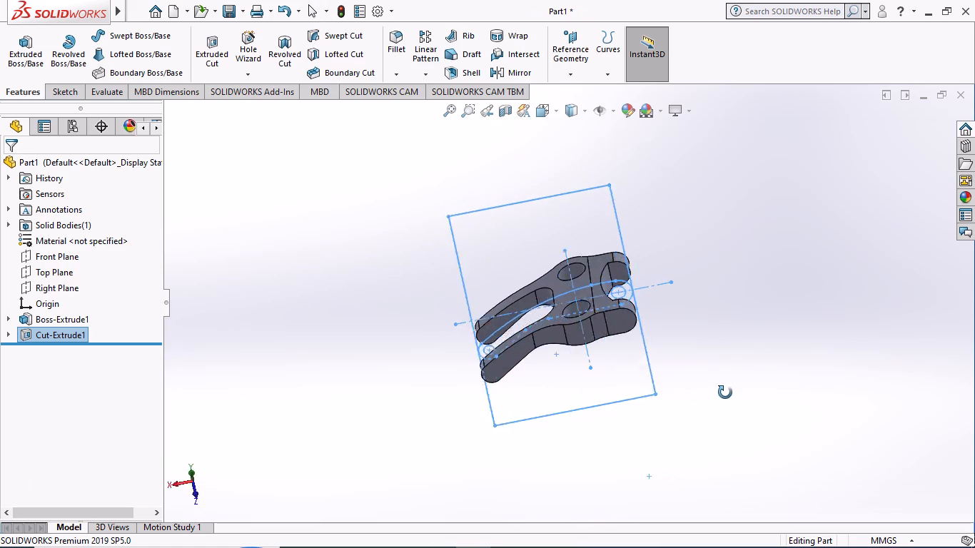
pyautogui.moveTo(725, 392); pyautogui.dragTo(749, 427, button='middle')
pyautogui.moveTo(730, 326); pyautogui.dragTo(782, 360, button='middle')
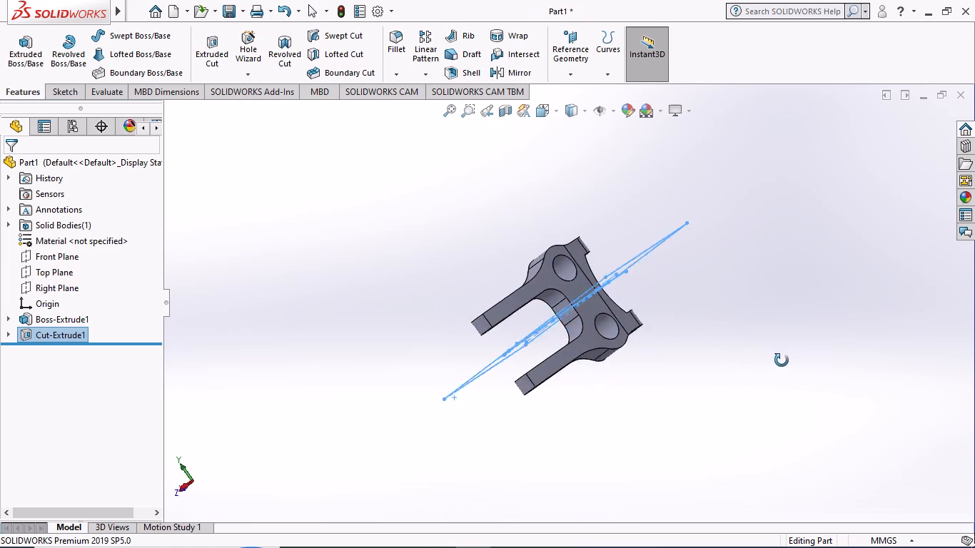
pyautogui.moveTo(782, 360); pyautogui.dragTo(870, 432, button='middle')
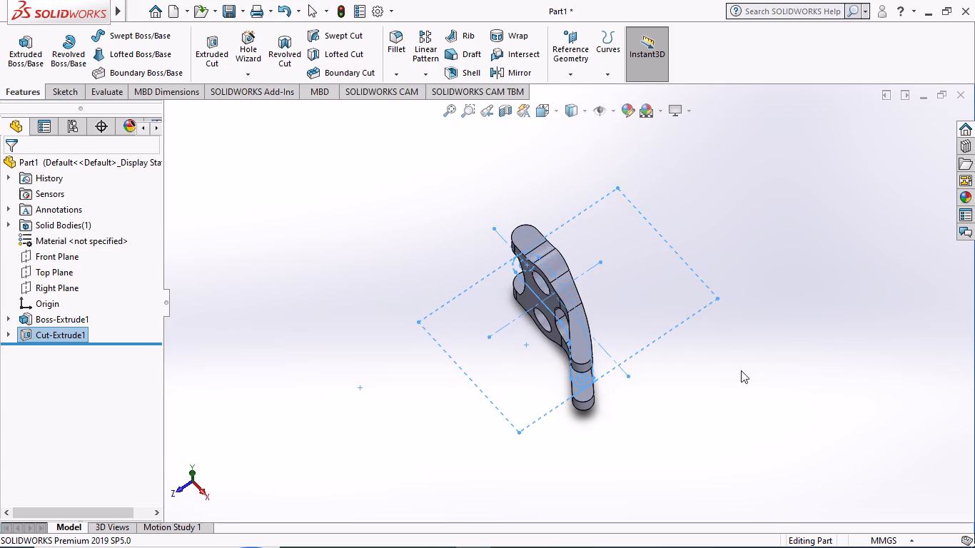
pyautogui.moveTo(724, 363); pyautogui.dragTo(740, 436, button='middle')
pyautogui.moveTo(738, 340); pyautogui.dragTo(744, 415, button='middle')
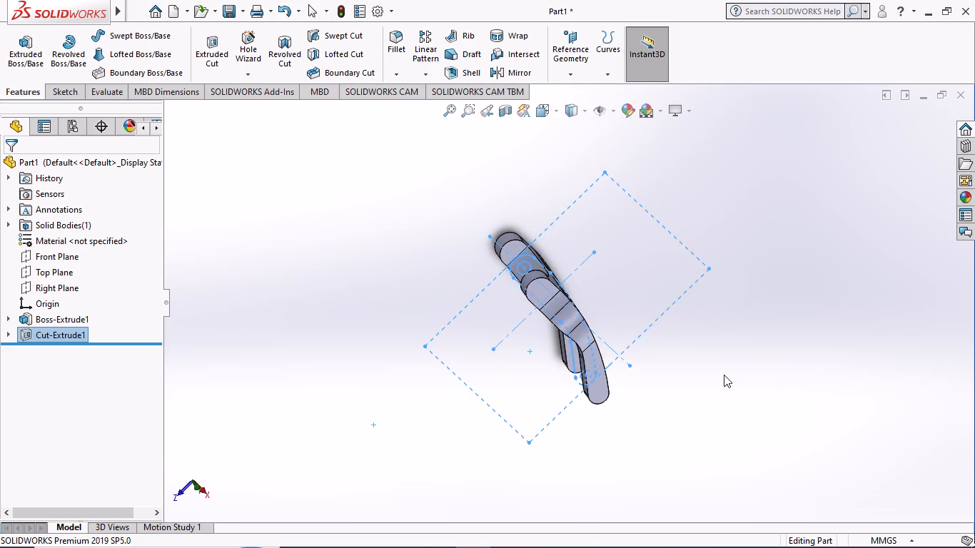
pyautogui.moveTo(724, 375); pyautogui.dragTo(801, 410, button='middle')
pyautogui.moveTo(698, 340); pyautogui.dragTo(764, 415, button='middle')
pyautogui.moveTo(757, 392); pyautogui.dragTo(770, 422, button='middle')
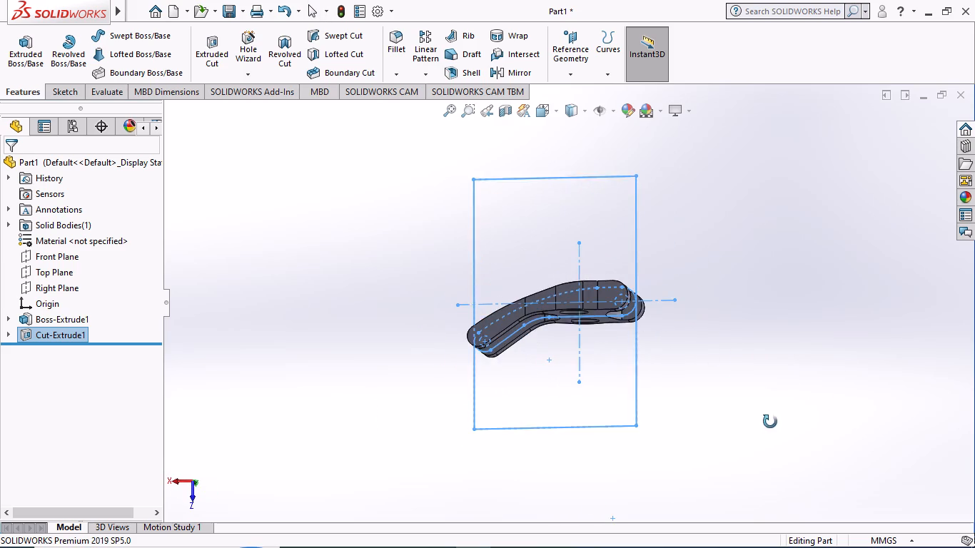
pyautogui.moveTo(770, 422); pyautogui.dragTo(771, 422, button='middle')
pyautogui.moveTo(729, 385); pyautogui.dragTo(737, 414, button='middle')
pyautogui.scroll(-1, 737, 414)
pyautogui.moveTo(690, 324); pyautogui.dragTo(692, 340, button='middle')
pyautogui.scroll(-1, 692, 340)
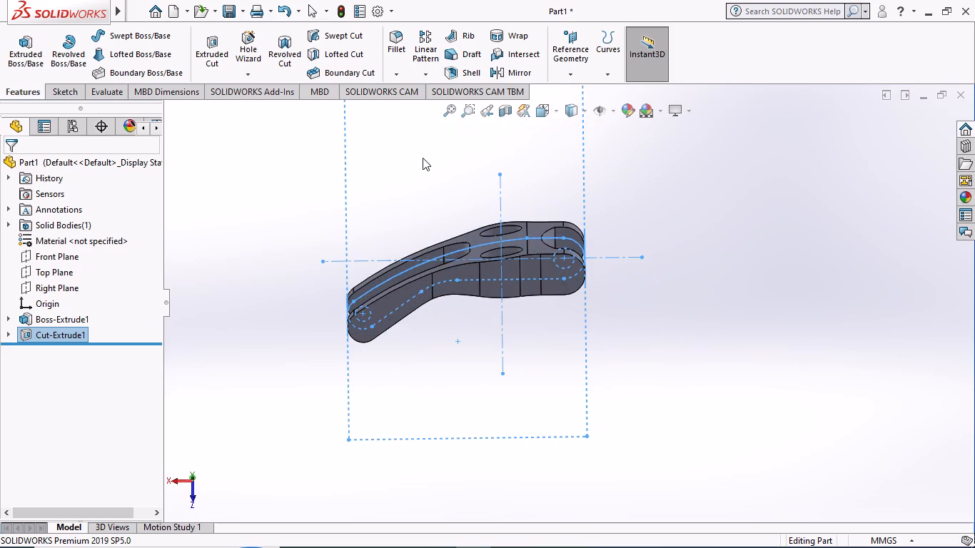
pyautogui.scroll(-2, 423, 155)
pyautogui.click(428, 183)
pyautogui.scroll(2, 459, 282)
pyautogui.moveTo(433, 232); pyautogui.dragTo(491, 328, button='middle')
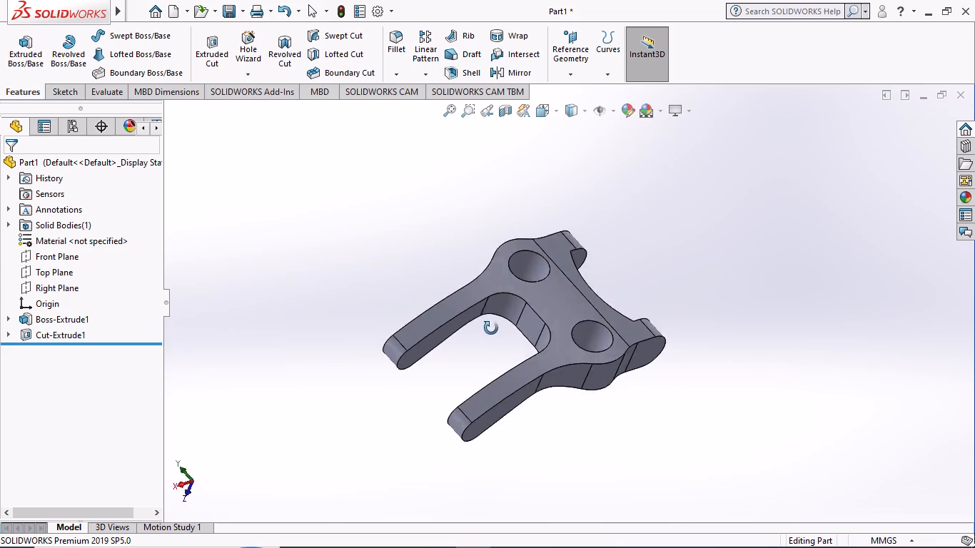
pyautogui.moveTo(491, 328); pyautogui.dragTo(520, 460, button='middle')
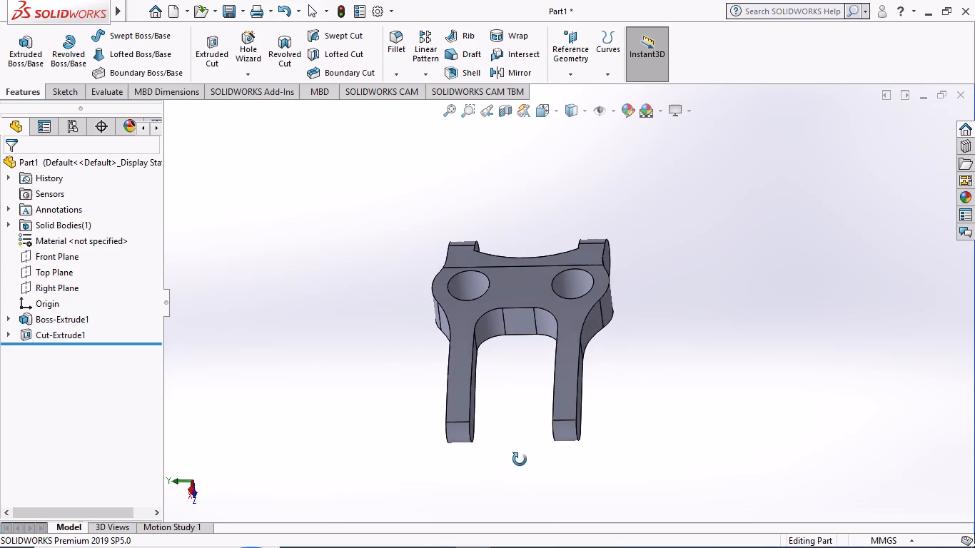
pyautogui.moveTo(520, 460); pyautogui.dragTo(608, 414, button='middle')
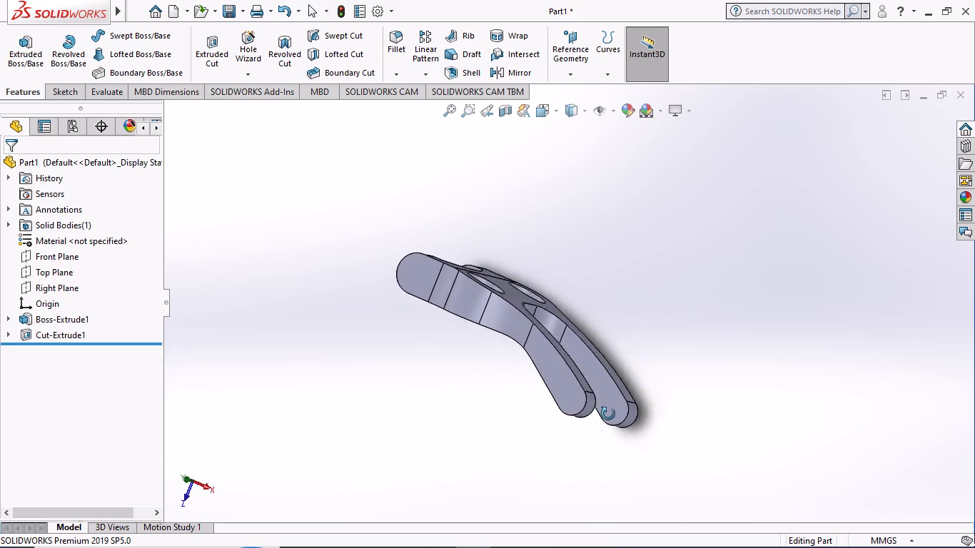
pyautogui.moveTo(608, 414); pyautogui.dragTo(654, 328, button='middle')
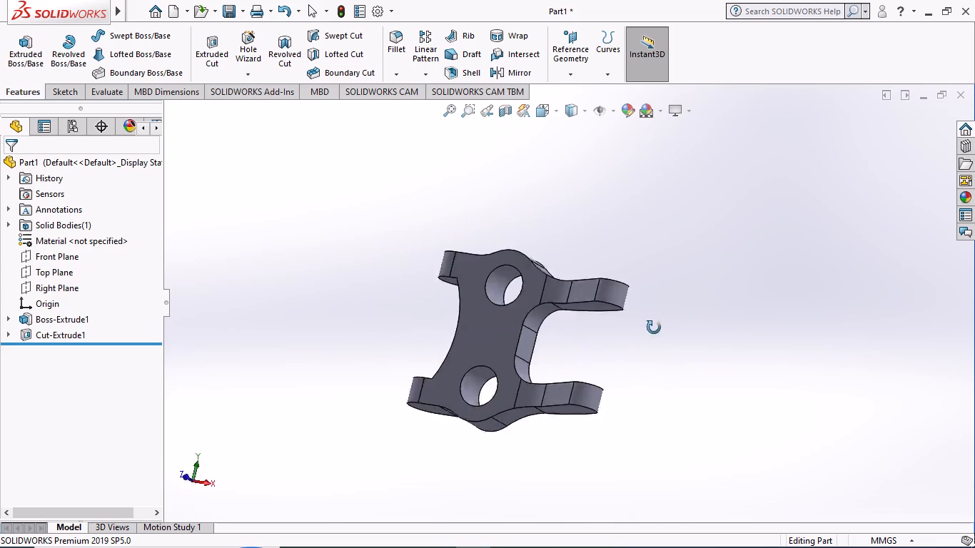
pyautogui.moveTo(654, 328); pyautogui.dragTo(693, 512, button='middle')
pyautogui.moveTo(562, 176); pyautogui.dragTo(465, 329, button='middle')
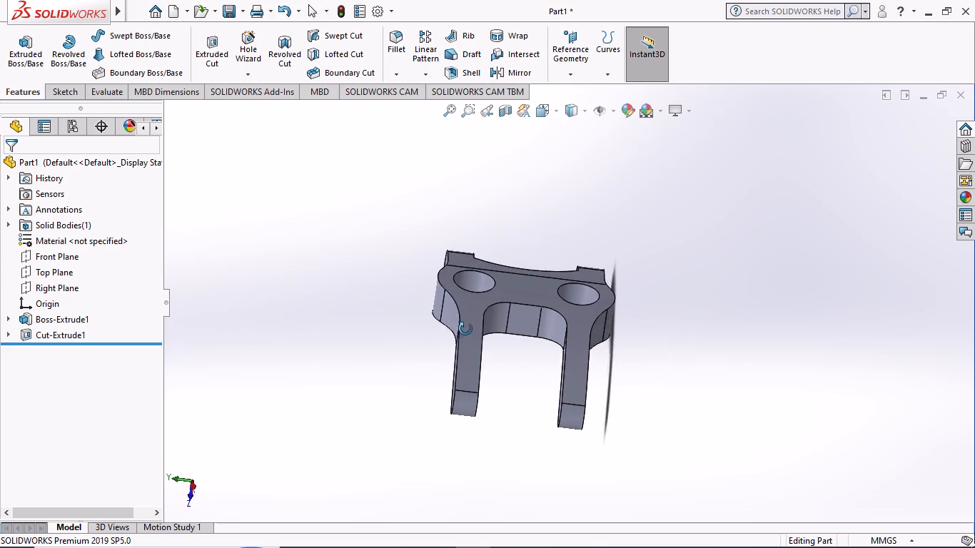
pyautogui.moveTo(465, 329); pyautogui.dragTo(516, 337, button='middle')
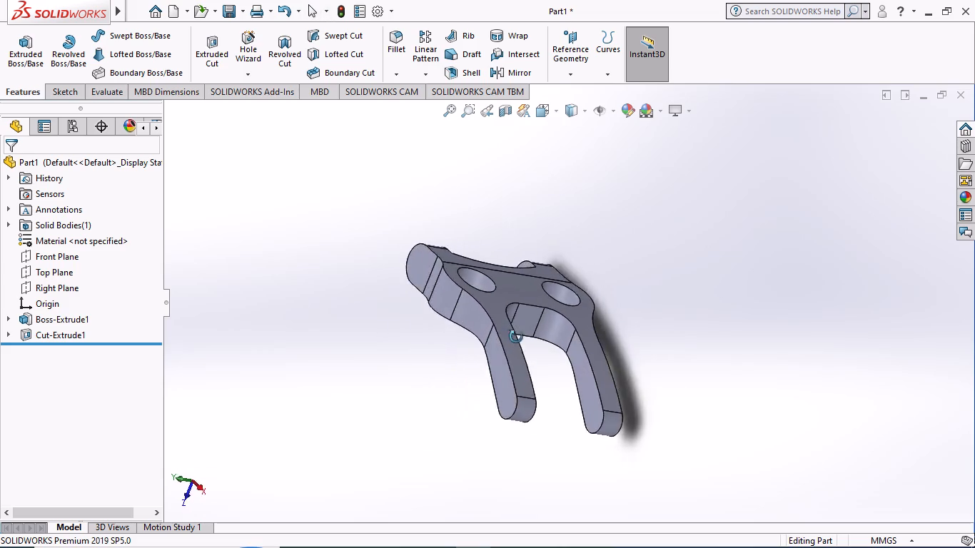
pyautogui.moveTo(516, 337); pyautogui.dragTo(533, 427, button='middle')
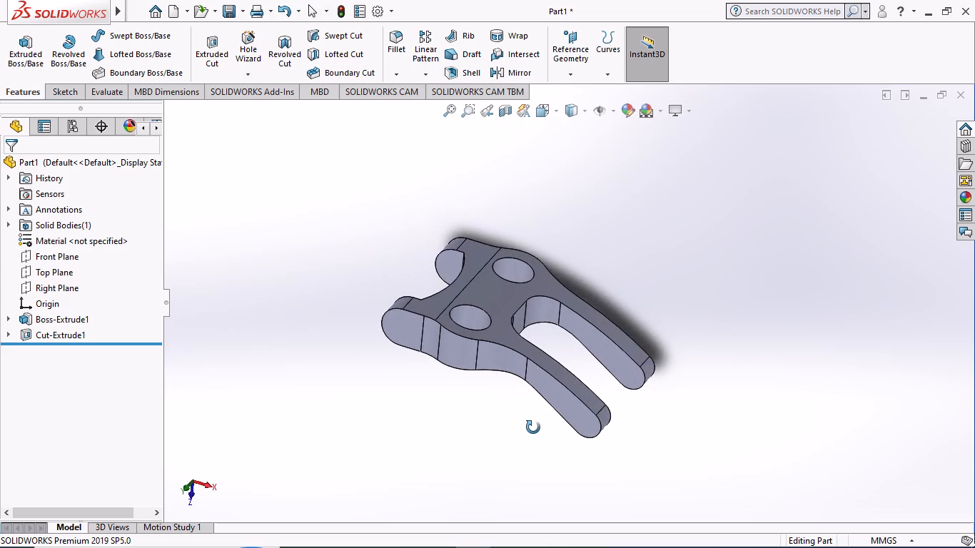
pyautogui.moveTo(533, 427); pyautogui.dragTo(582, 444, button='middle')
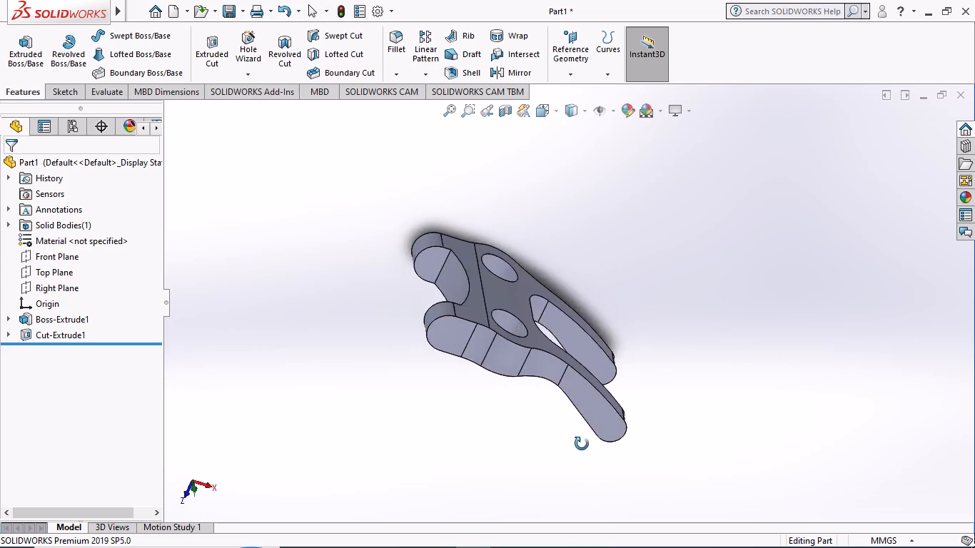
pyautogui.moveTo(582, 444); pyautogui.dragTo(661, 497, button='middle')
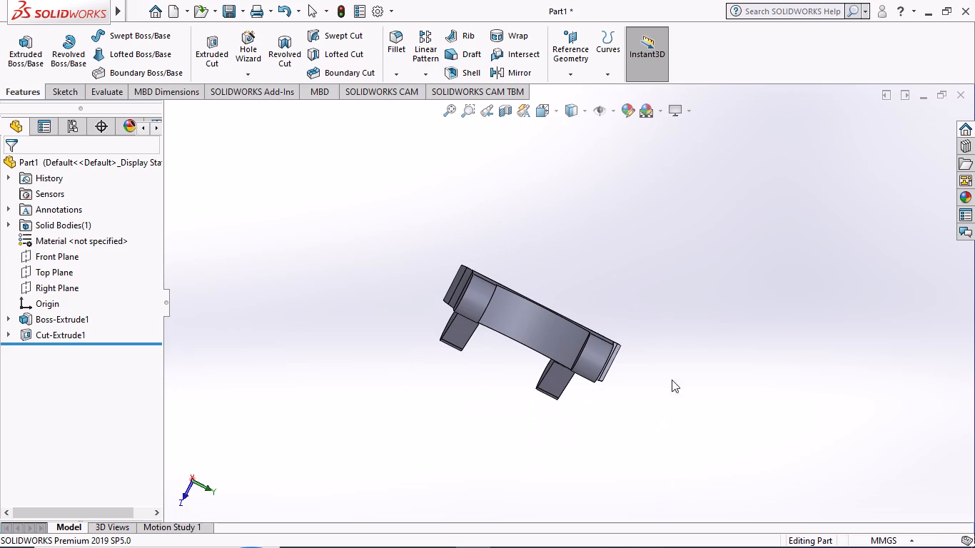
pyautogui.moveTo(676, 291); pyautogui.dragTo(502, 442, button='middle')
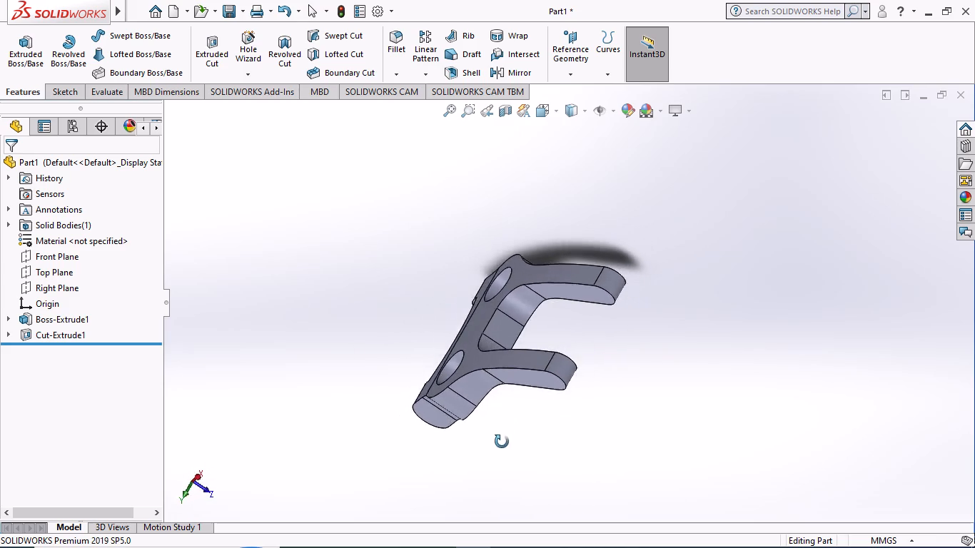
pyautogui.moveTo(502, 442); pyautogui.dragTo(563, 444, button='middle')
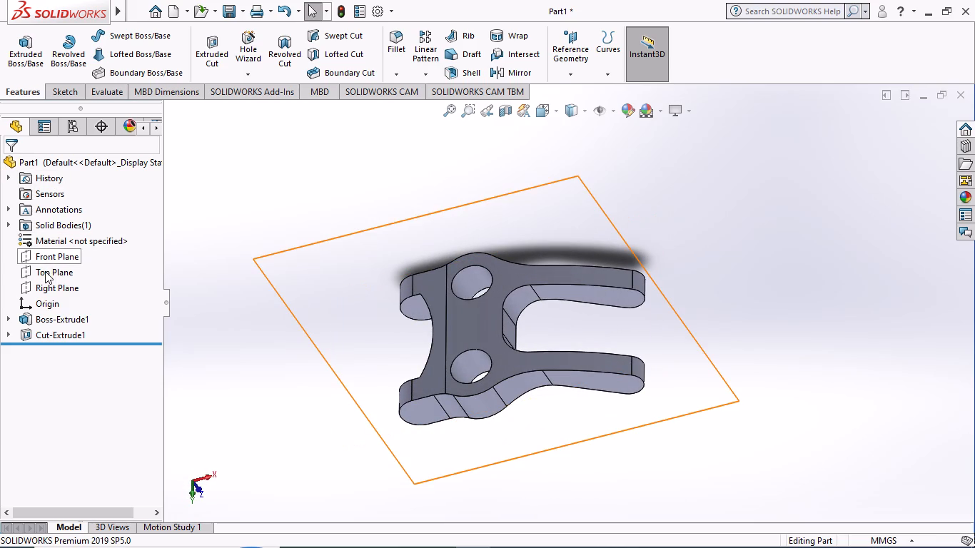
pyautogui.moveTo(349, 408); pyautogui.dragTo(262, 323, button='middle')
pyautogui.scroll(1, 349, 404)
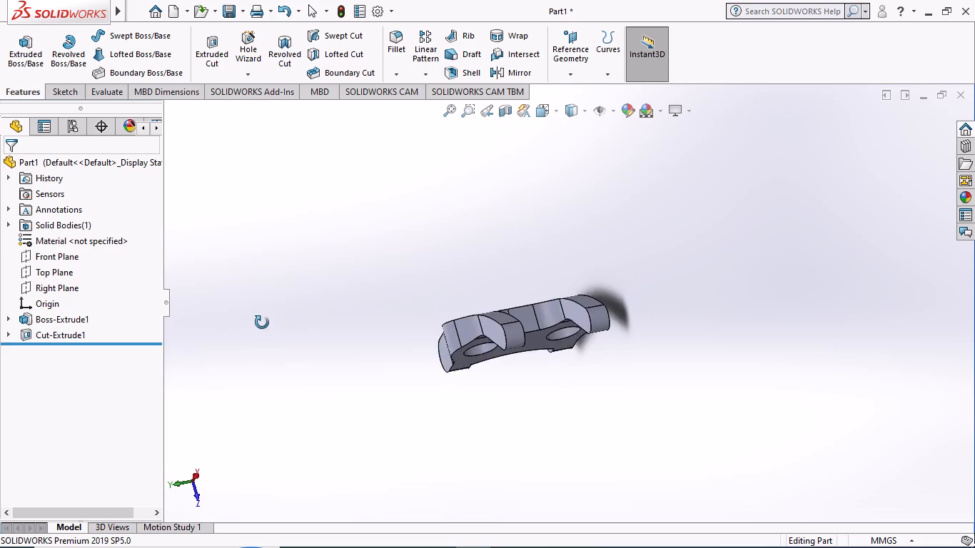
pyautogui.moveTo(262, 323); pyautogui.dragTo(319, 322, button='middle')
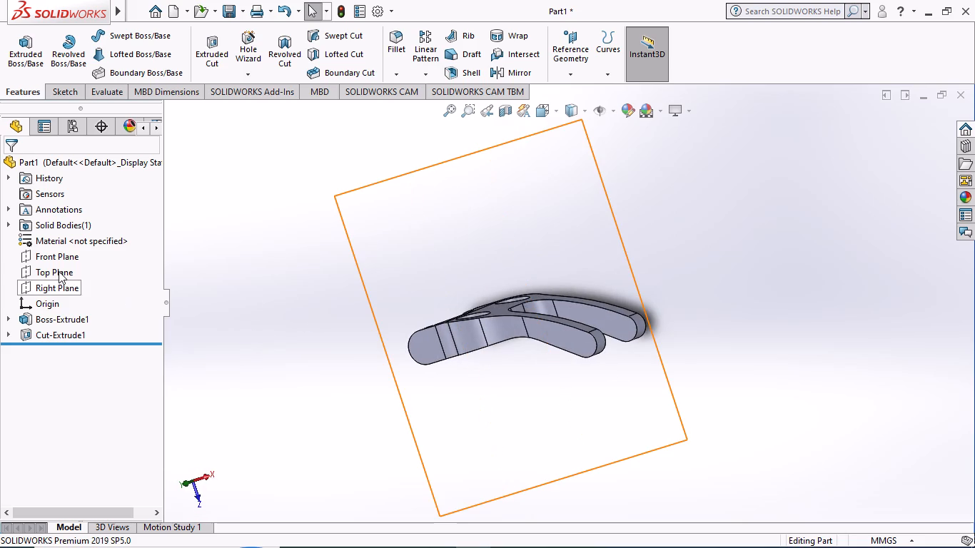
# Start a new sketch on the Top Plane of the cut arm body, oriented to the Top view.
pyautogui.click(56, 268)
pyautogui.click(67, 235)
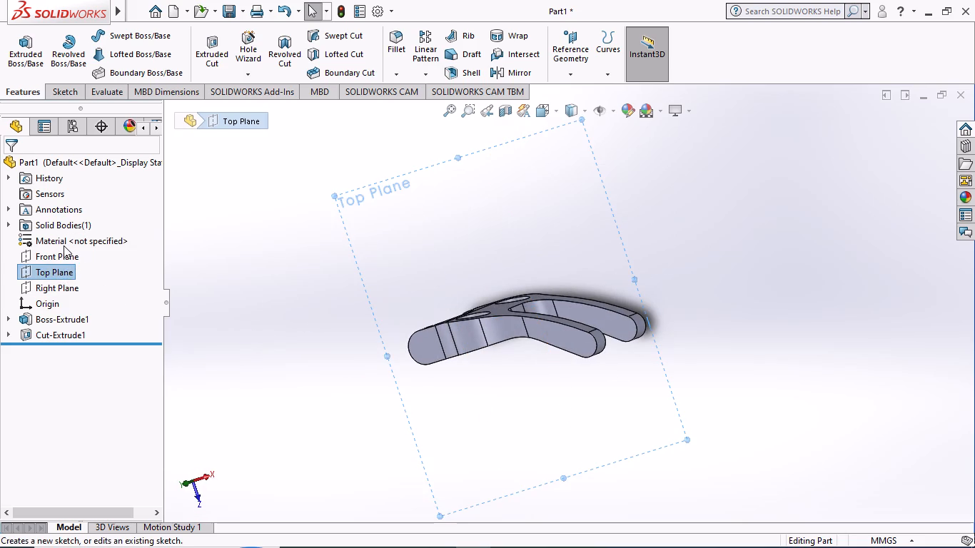
pyautogui.click(250, 245)
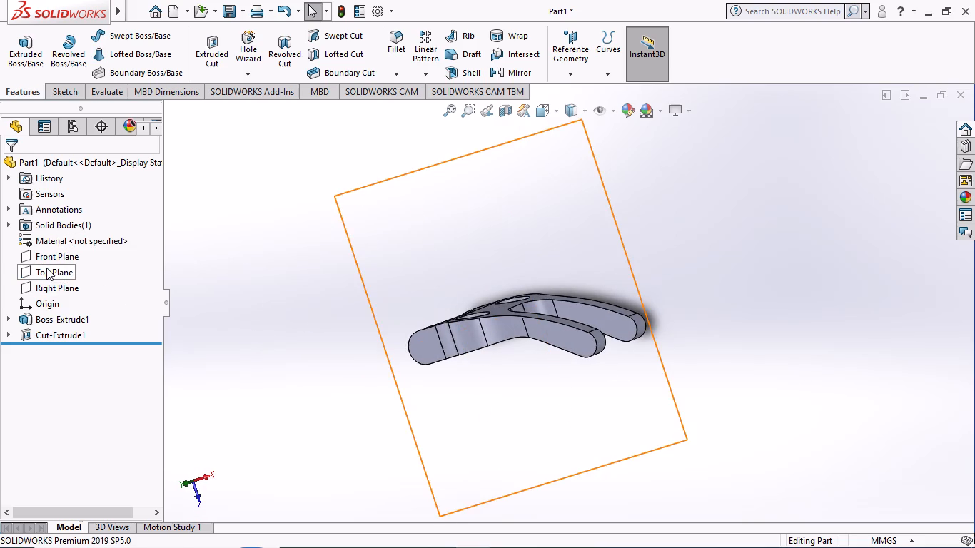
pyautogui.click(46, 268)
pyautogui.click(59, 243)
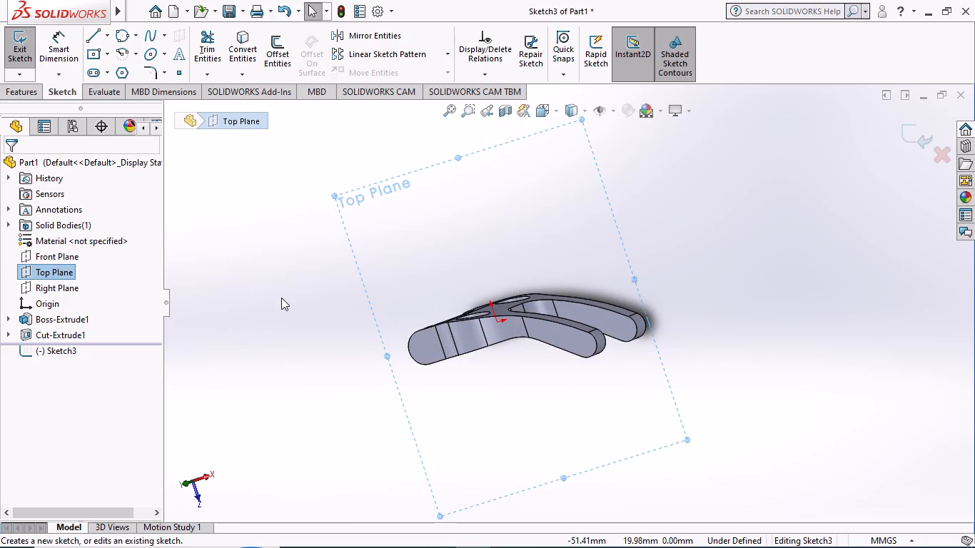
pyautogui.moveTo(281, 298); pyautogui.dragTo(366, 260, button='middle')
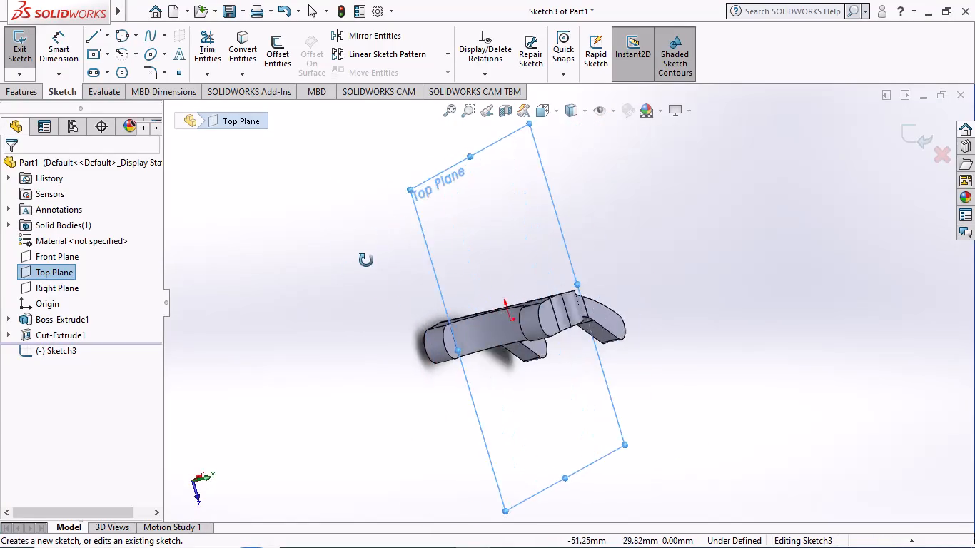
pyautogui.moveTo(366, 260); pyautogui.dragTo(295, 389, button='middle')
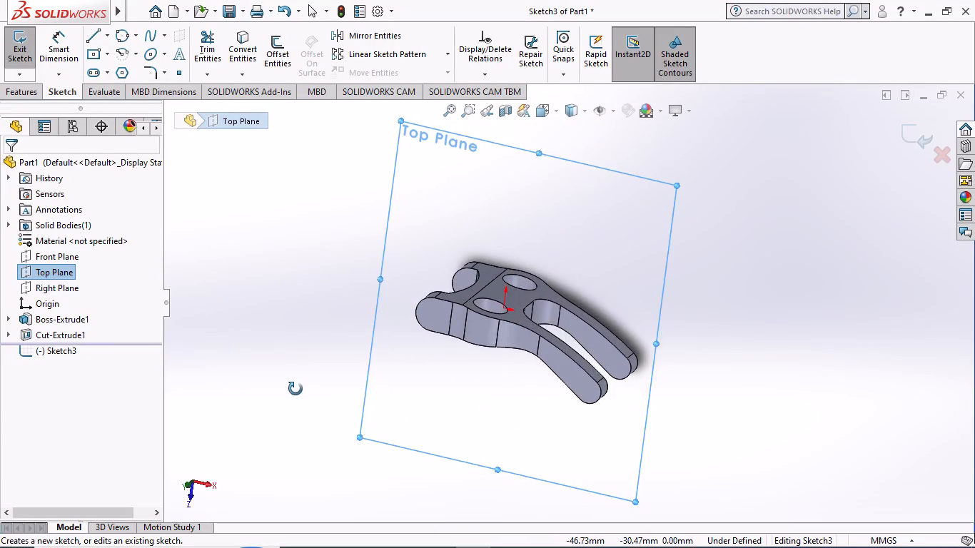
pyautogui.moveTo(295, 389); pyautogui.dragTo(308, 385, button='middle')
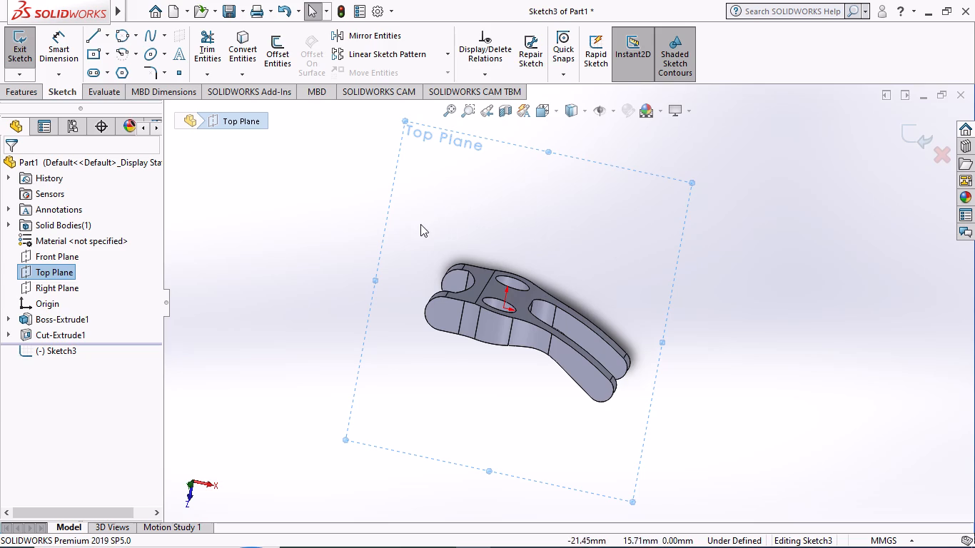
pyautogui.click(556, 110)
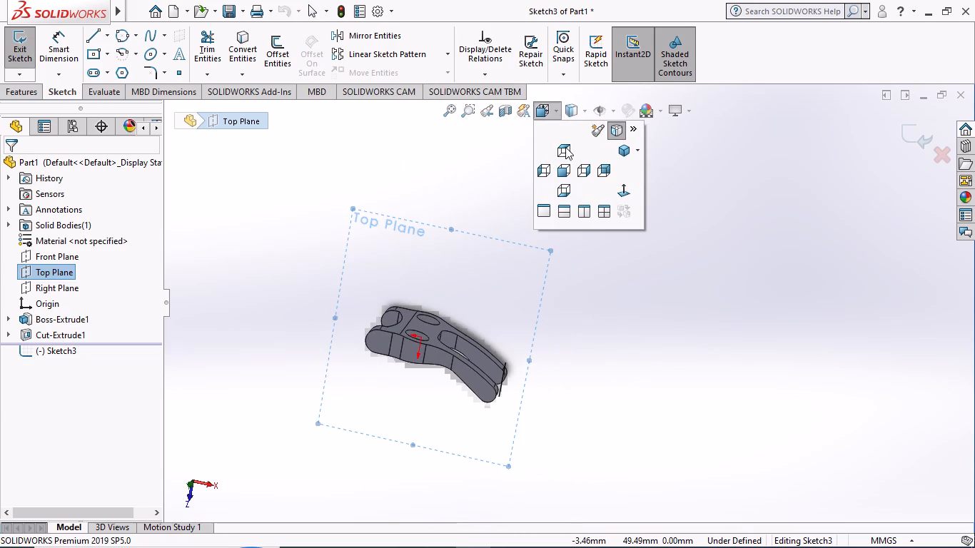
pyautogui.click(561, 151)
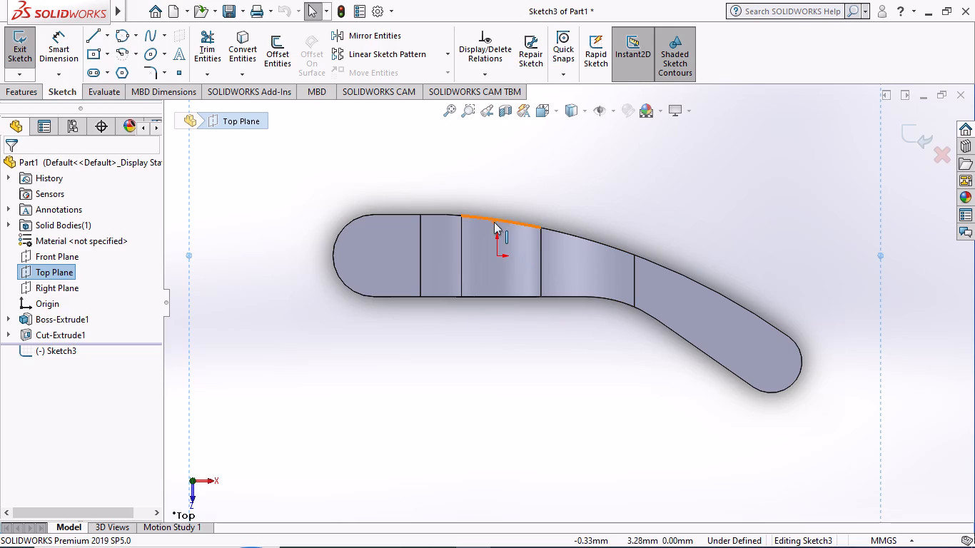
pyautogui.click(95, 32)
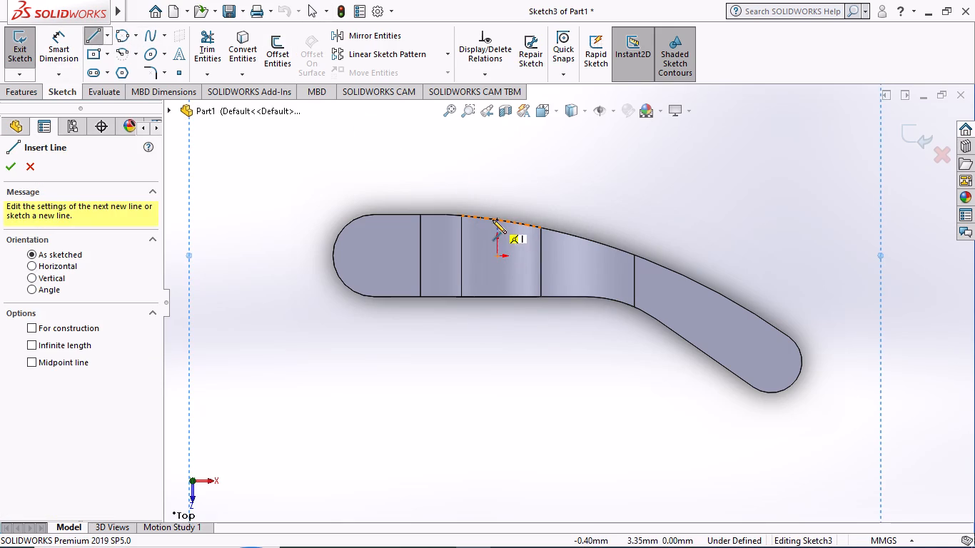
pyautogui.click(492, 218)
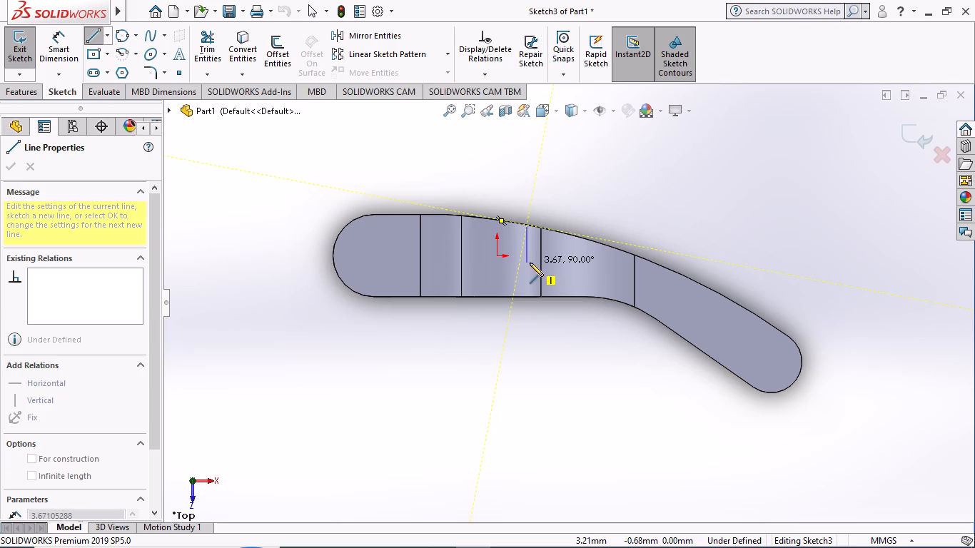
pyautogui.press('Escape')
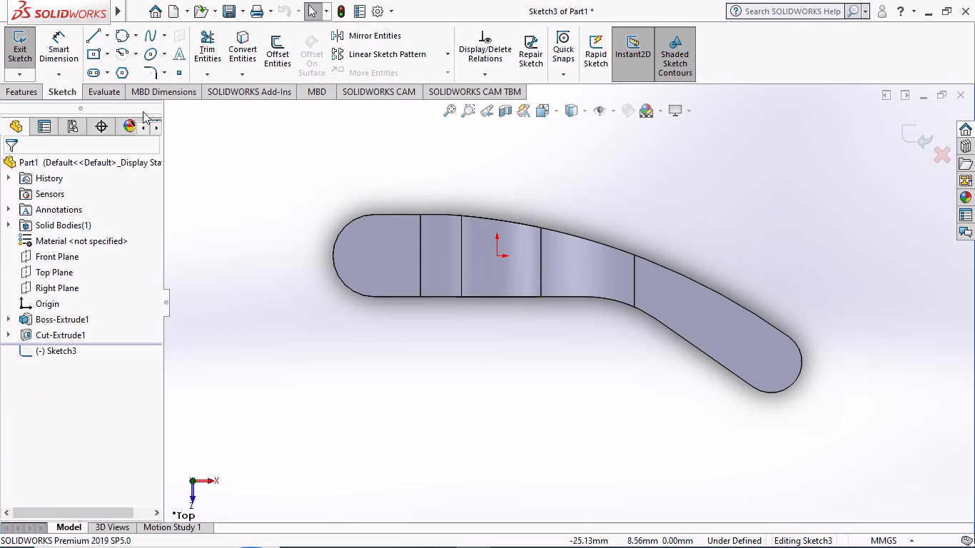
# Sketch a vertical line about 2.14 mm long down from the arm's upper edge, along the first vertical edge on the +X side of the origin.
pyautogui.click(93, 35)
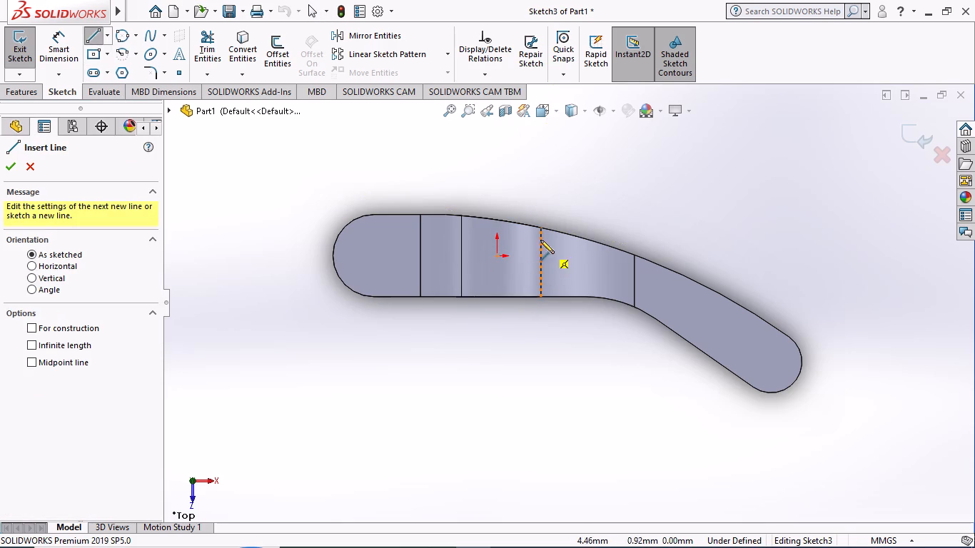
pyautogui.click(540, 226)
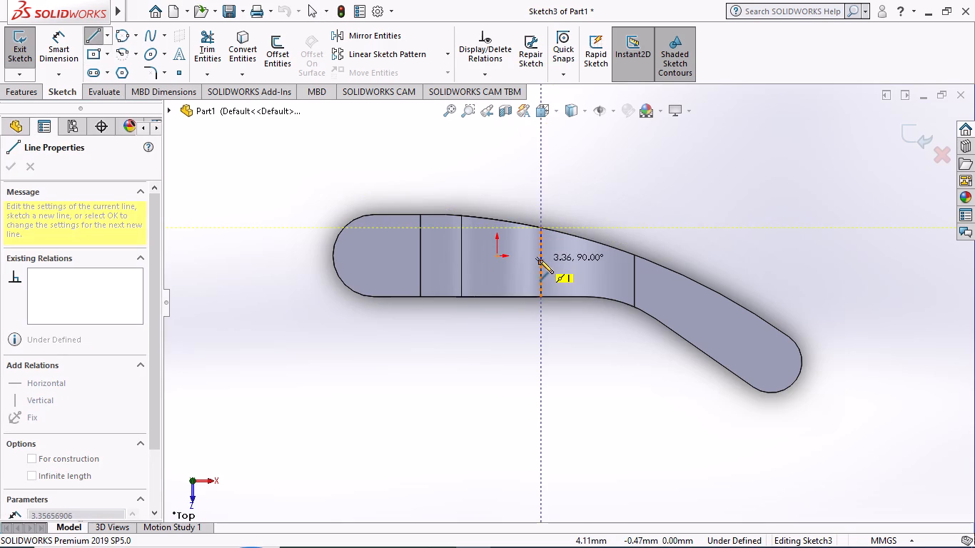
pyautogui.click(540, 250)
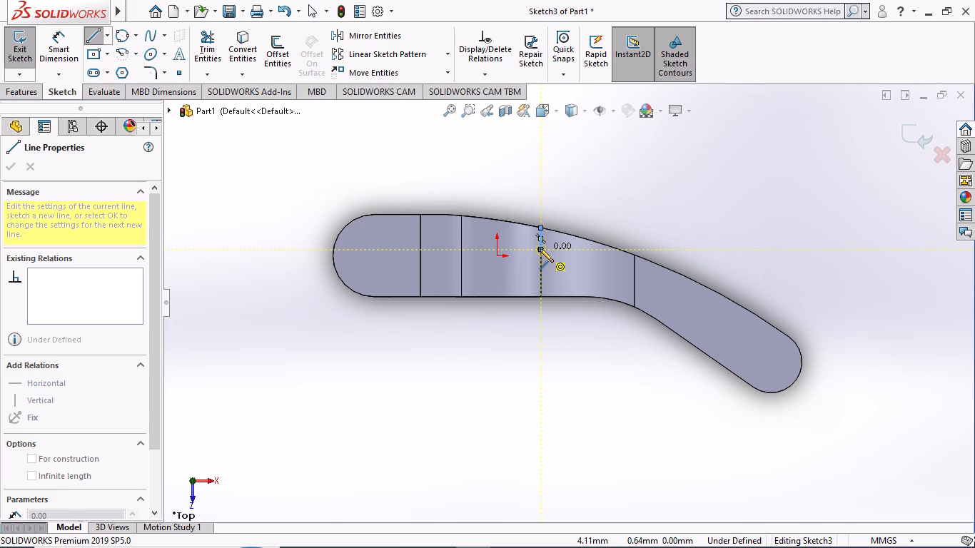
pyautogui.press('Escape')
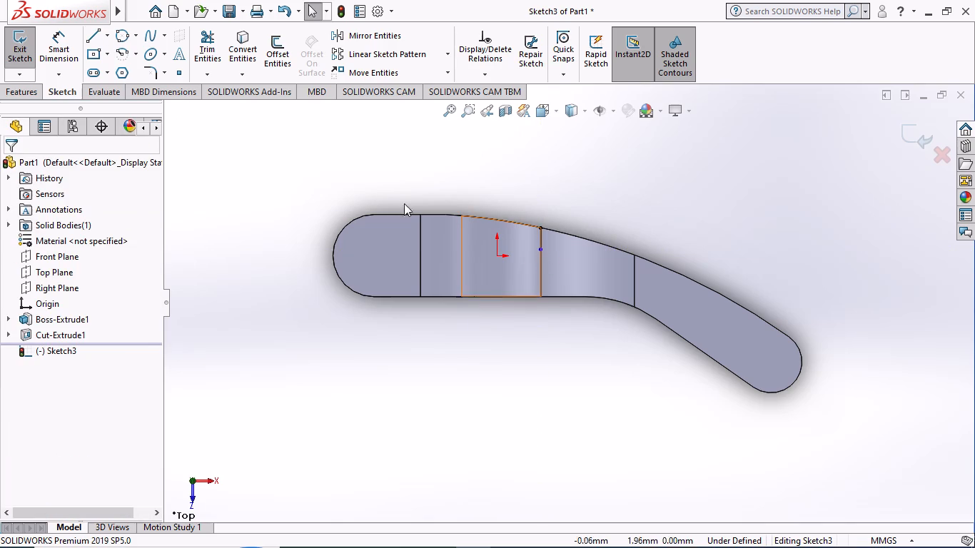
# Dimension the short vertical line's length and set it to 4 mm.
pyautogui.click(64, 51)
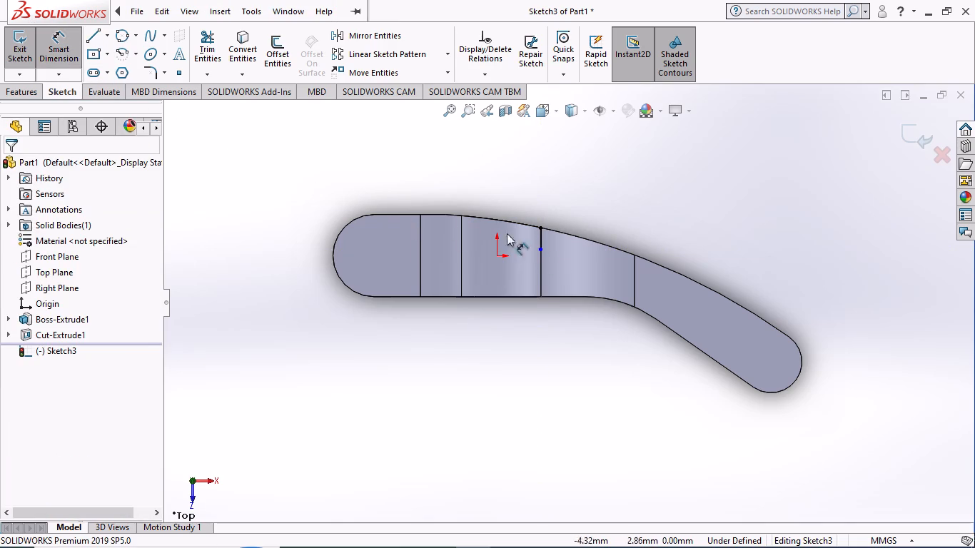
pyautogui.scroll(-2, 553, 237)
pyautogui.click(537, 247)
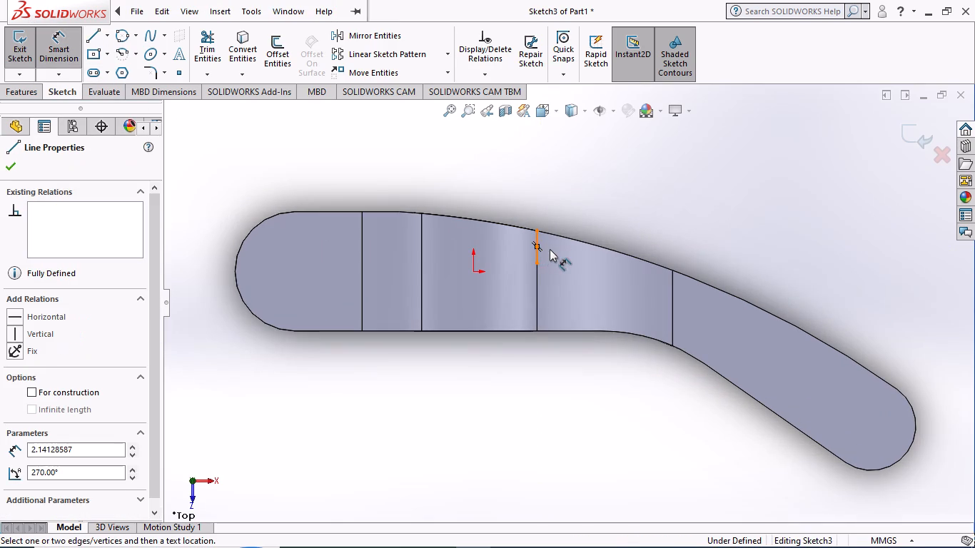
pyautogui.press('Escape')
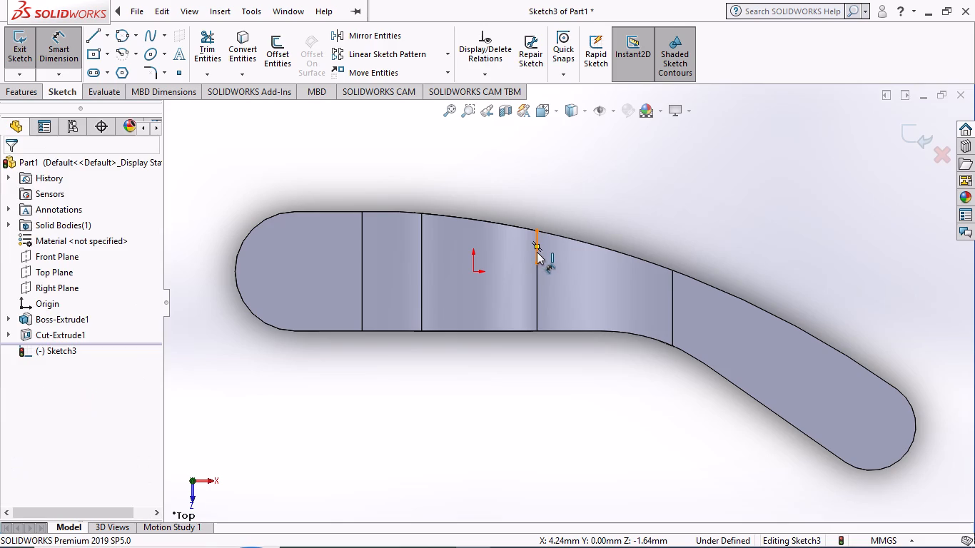
pyautogui.click(535, 253)
pyautogui.click(571, 260)
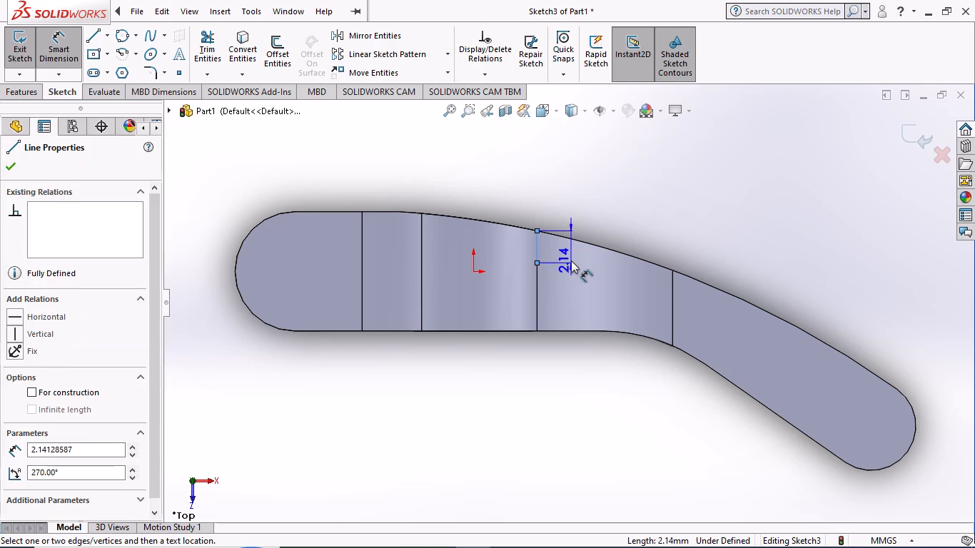
pyautogui.press('4')
pyautogui.press('Return')
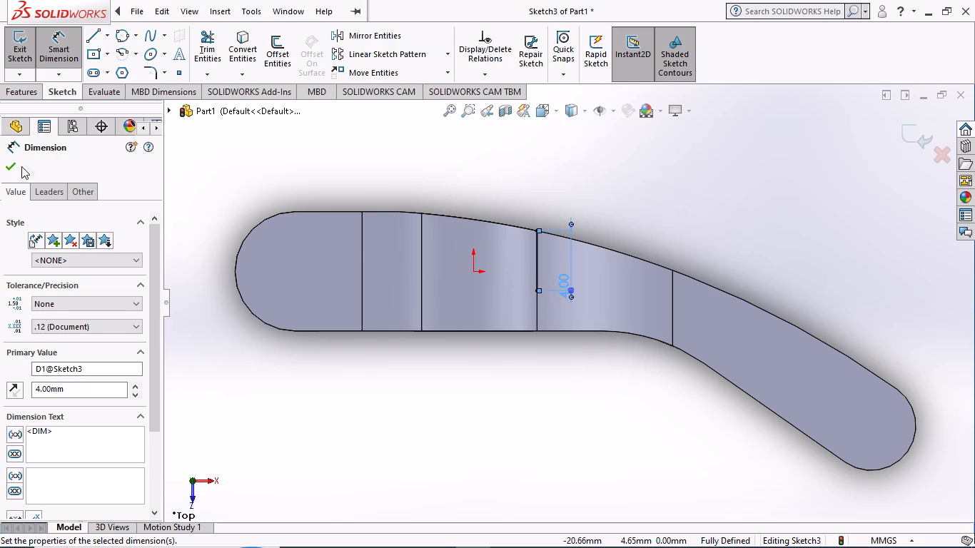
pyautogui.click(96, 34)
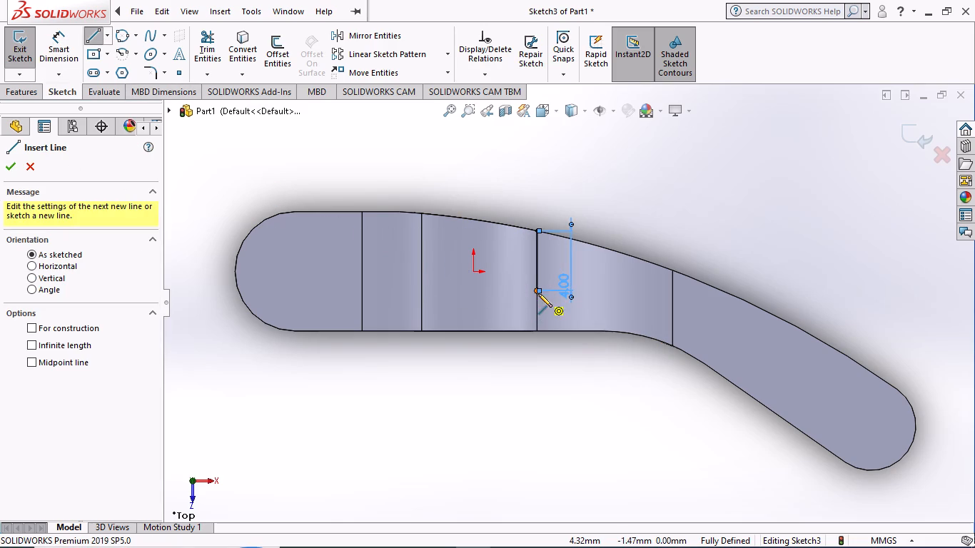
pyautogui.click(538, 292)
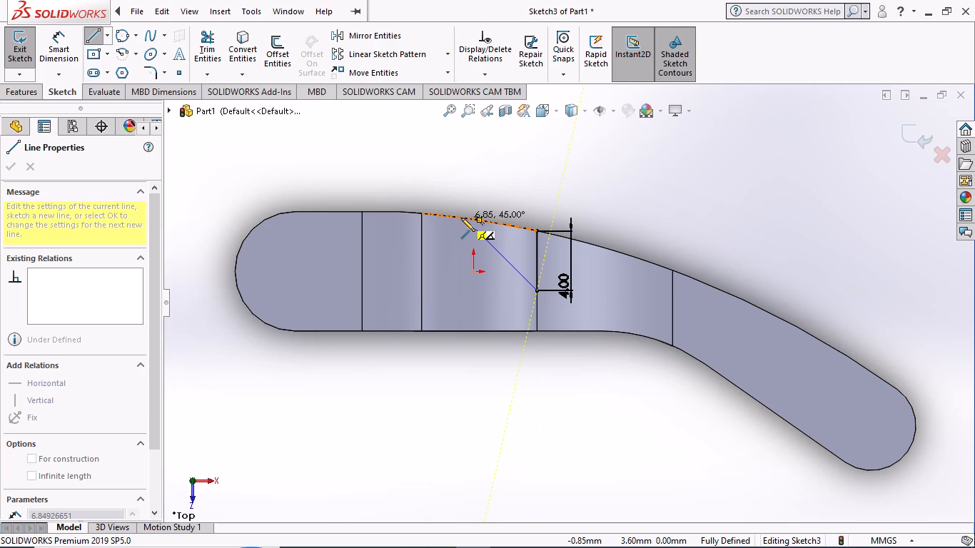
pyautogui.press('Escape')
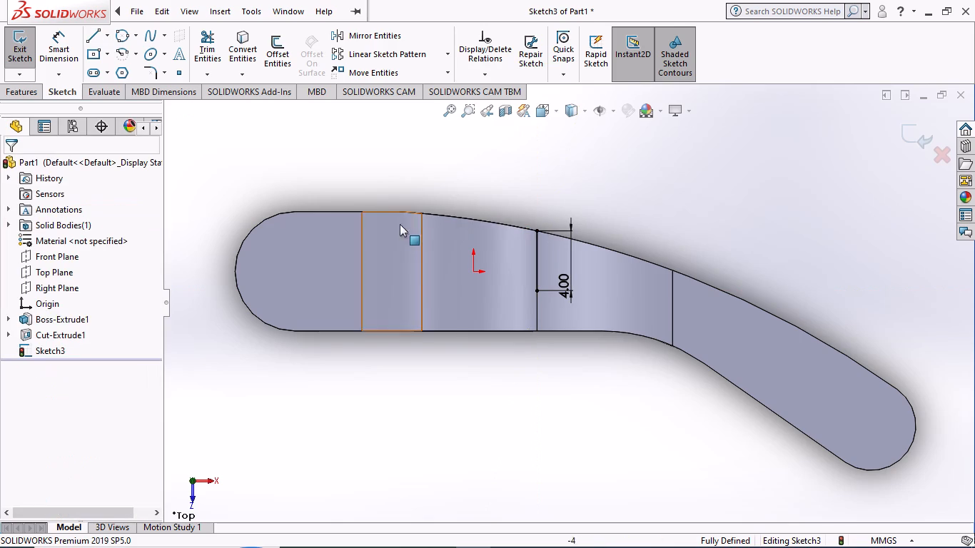
# Convert the curved upper edge above the origin, ending at the vertical line's upper endpoint, into a sketch entity.
pyautogui.click(248, 46)
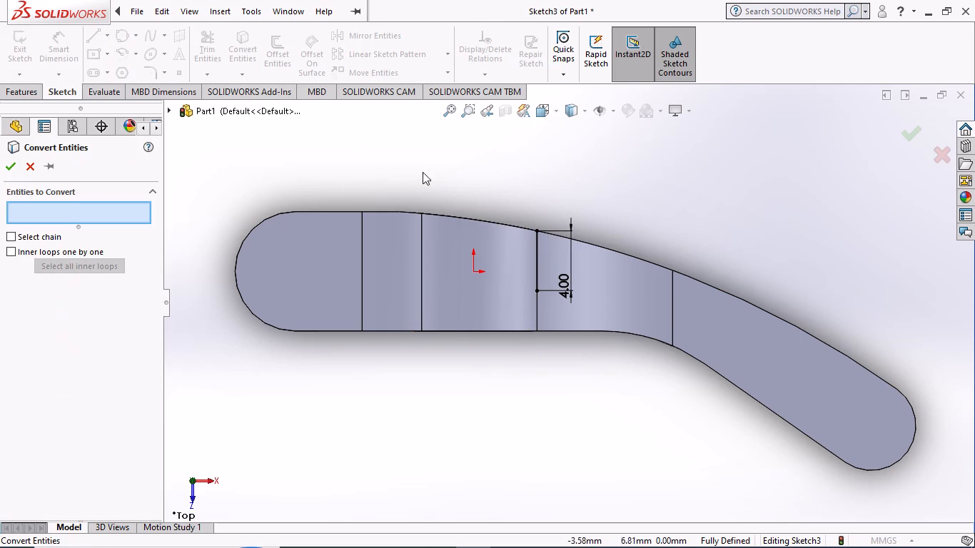
pyautogui.click(485, 220)
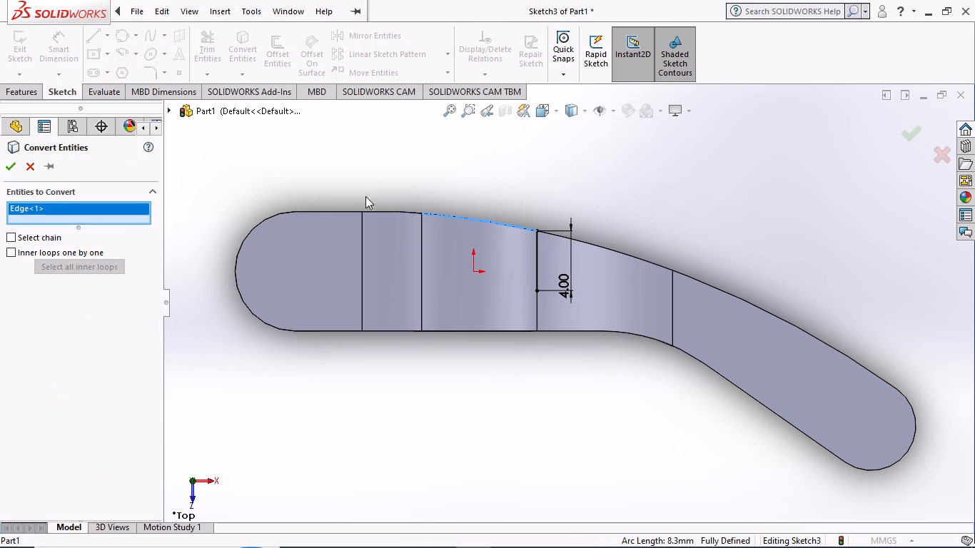
pyautogui.click(6, 167)
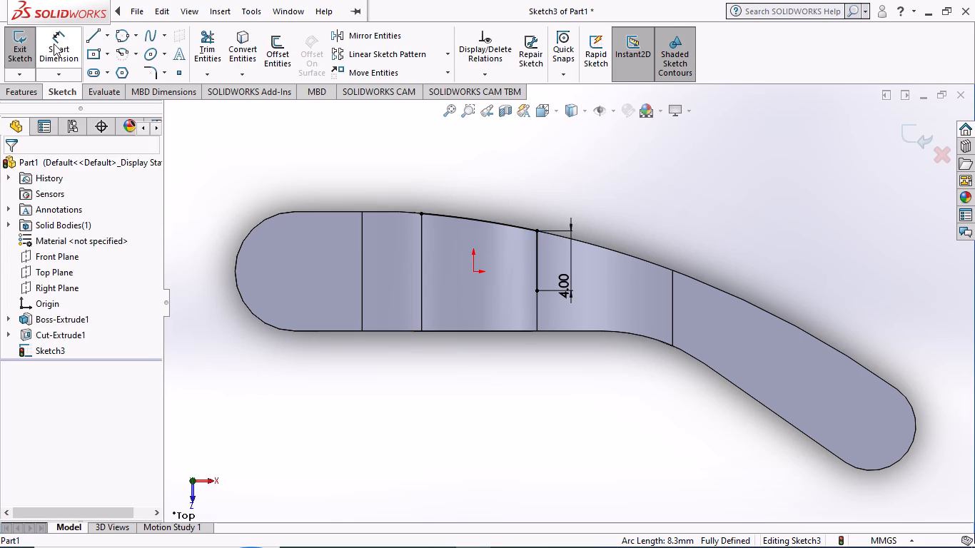
# Sketch a 45° line about 6.85 mm long from the 4 mm line's lower endpoint up to the converted curve.
pyautogui.click(94, 34)
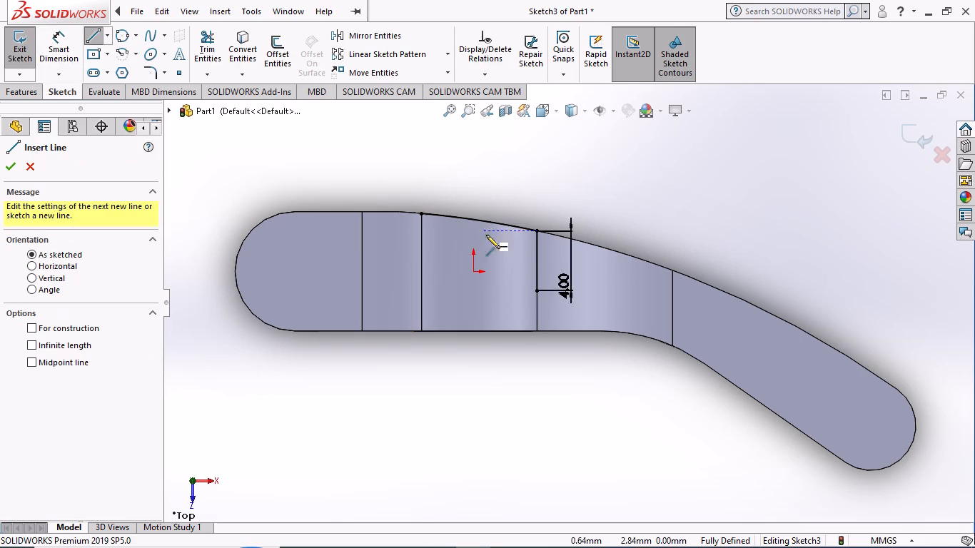
pyautogui.click(536, 290)
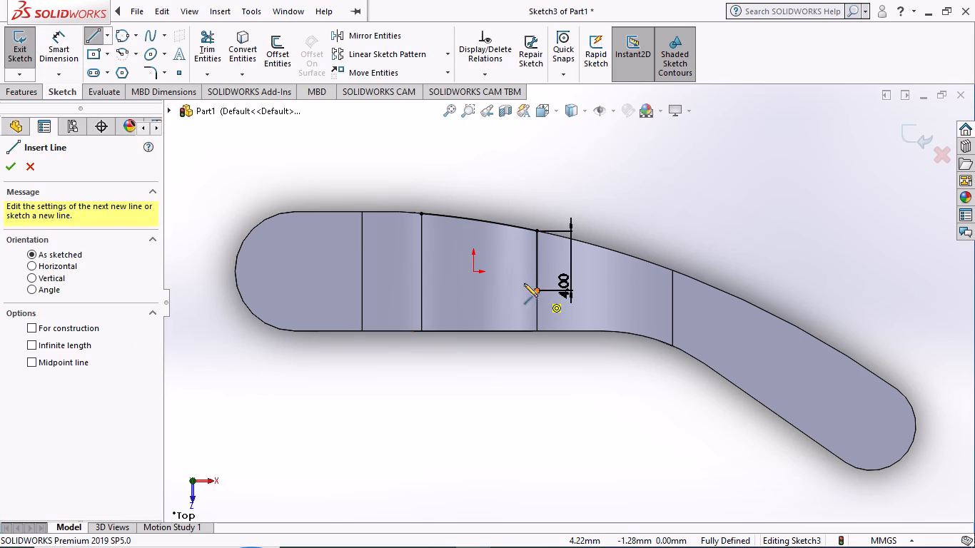
pyautogui.click(468, 219)
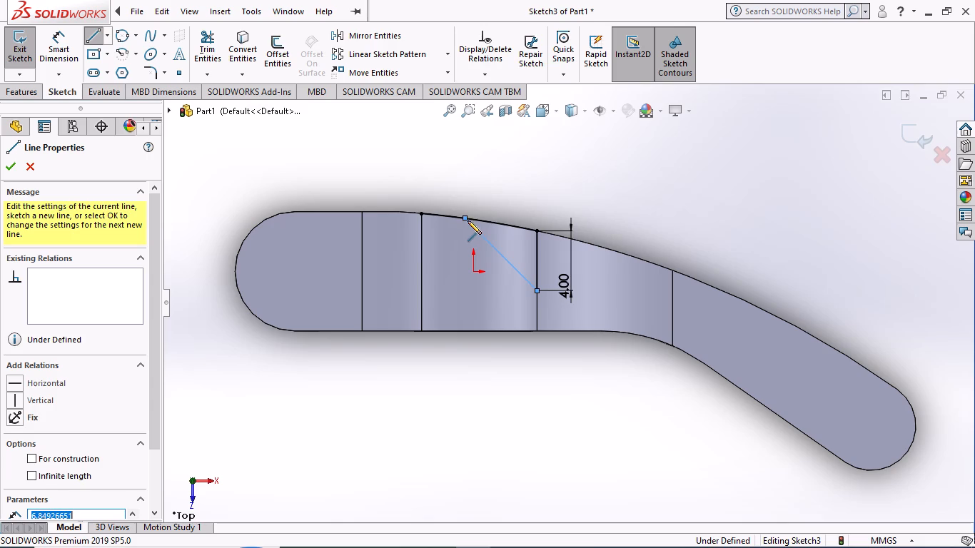
pyautogui.press('Escape')
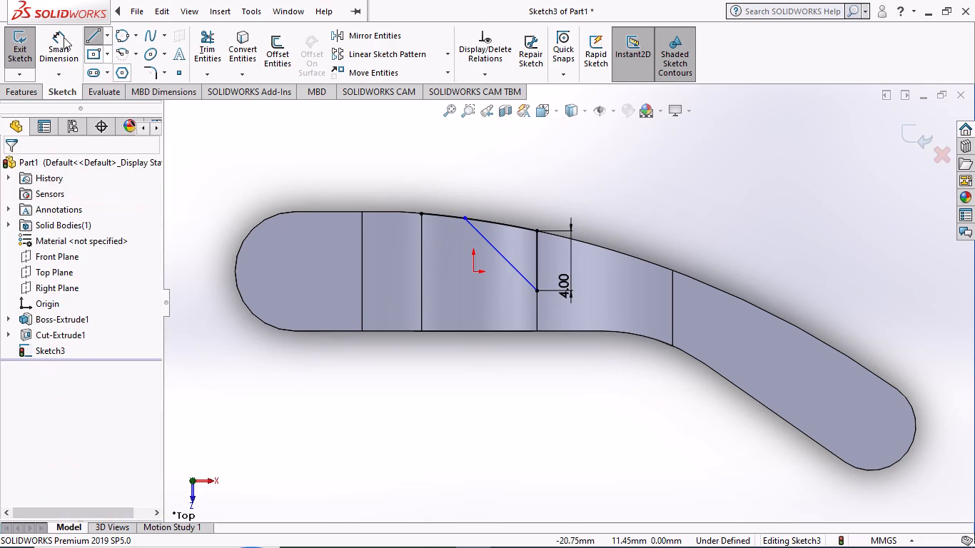
# Add an aligned length dimension to the angled line, keeping its length as drawn.
pyautogui.click(54, 48)
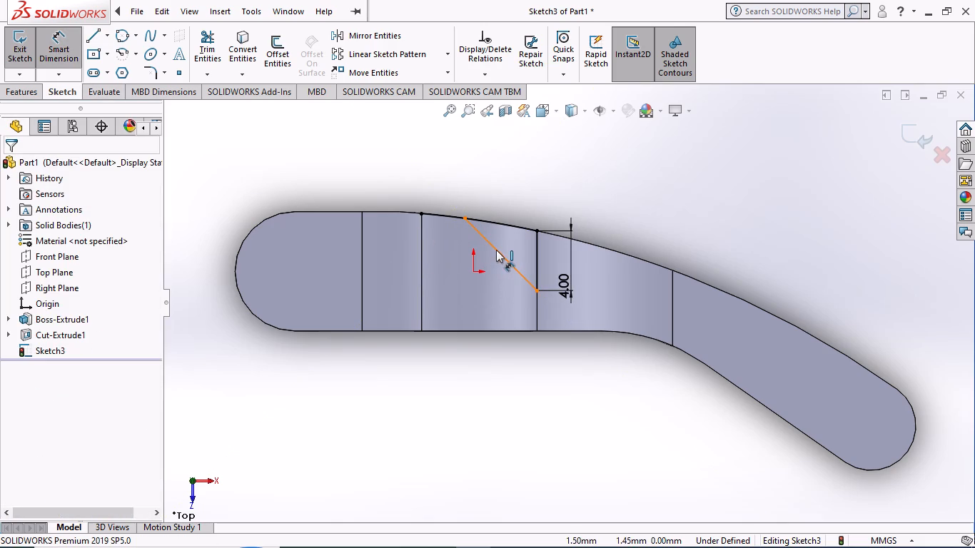
pyautogui.click(496, 250)
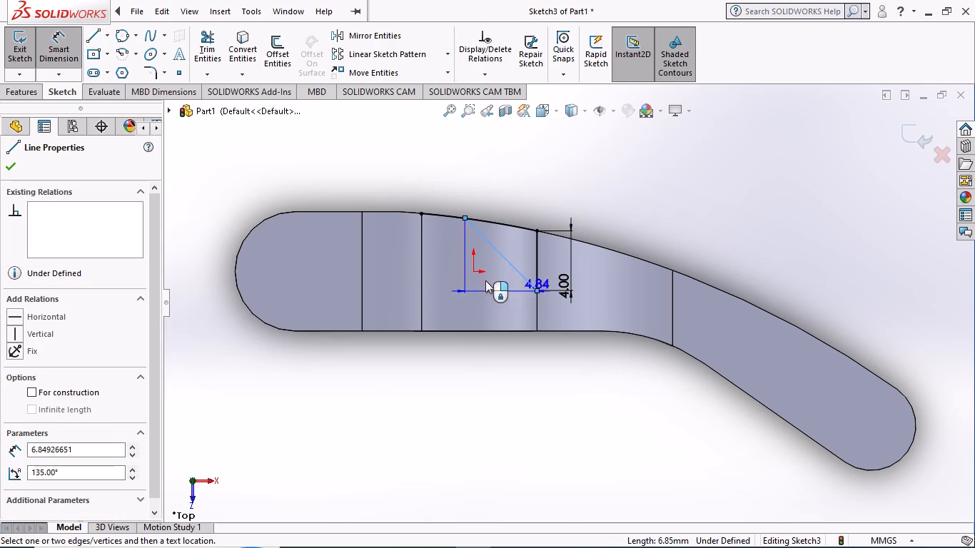
pyautogui.click(475, 286)
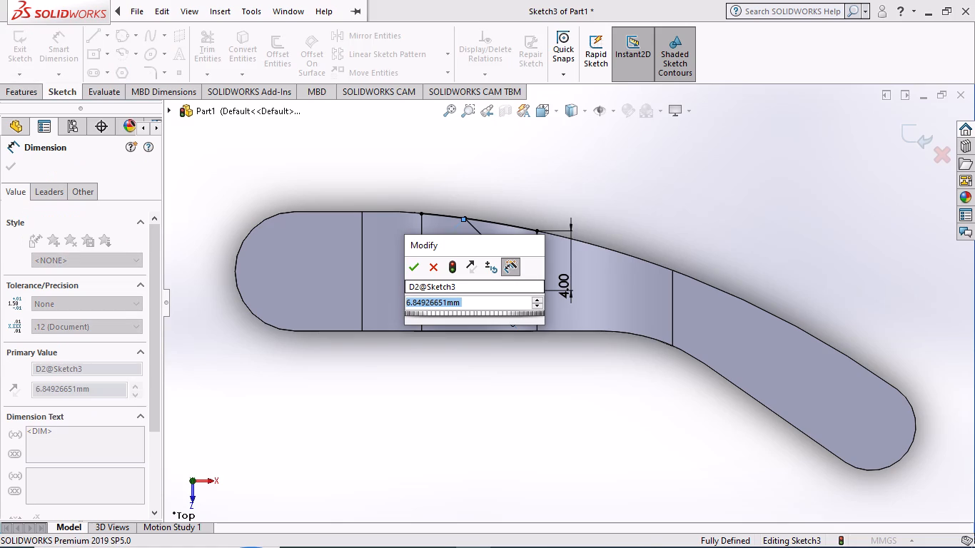
pyautogui.press('Escape')
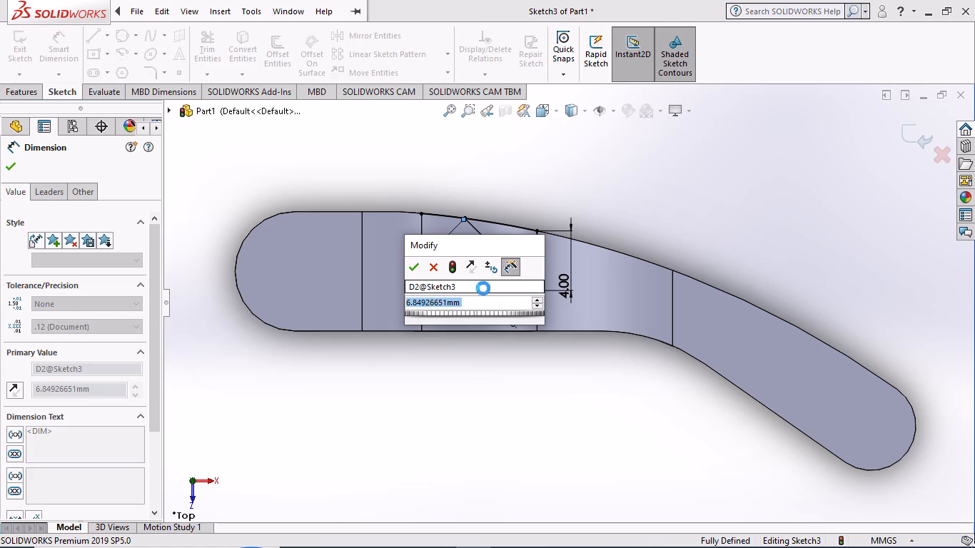
pyautogui.press('Escape')
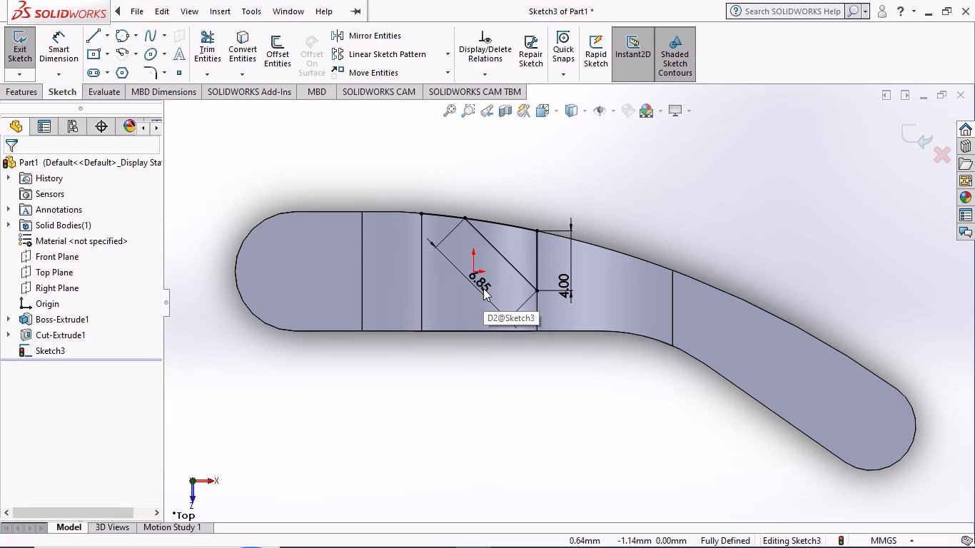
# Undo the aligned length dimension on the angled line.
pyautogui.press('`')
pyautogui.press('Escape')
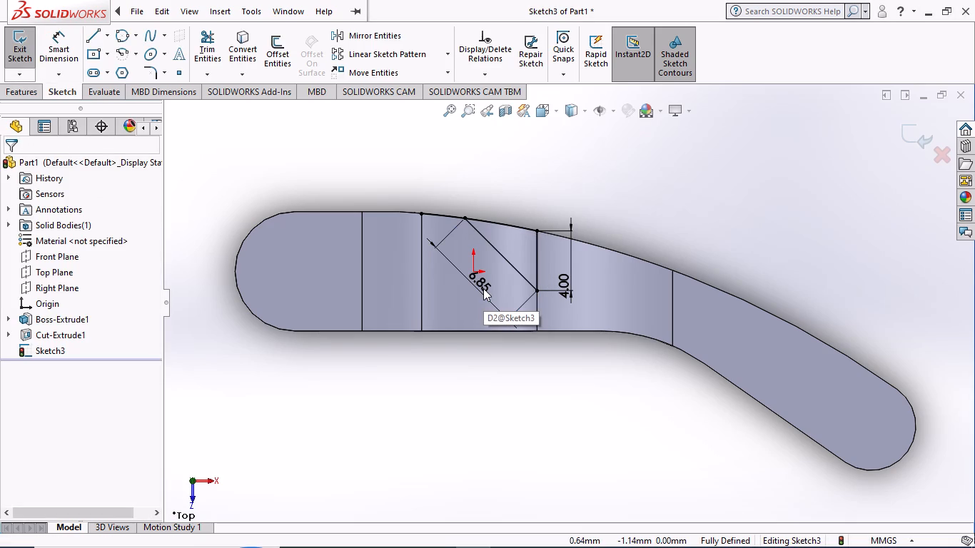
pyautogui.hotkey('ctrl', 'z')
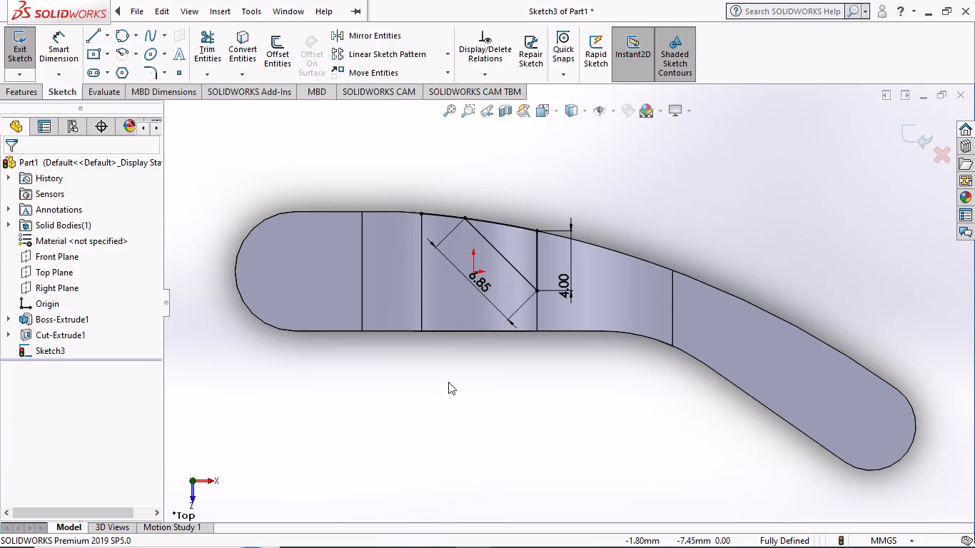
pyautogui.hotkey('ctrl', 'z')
# Add a horizontal dimension from the angled line's upper endpoint to the 4 mm line's upper endpoint and set it to 8 mm.
pyautogui.click(55, 50)
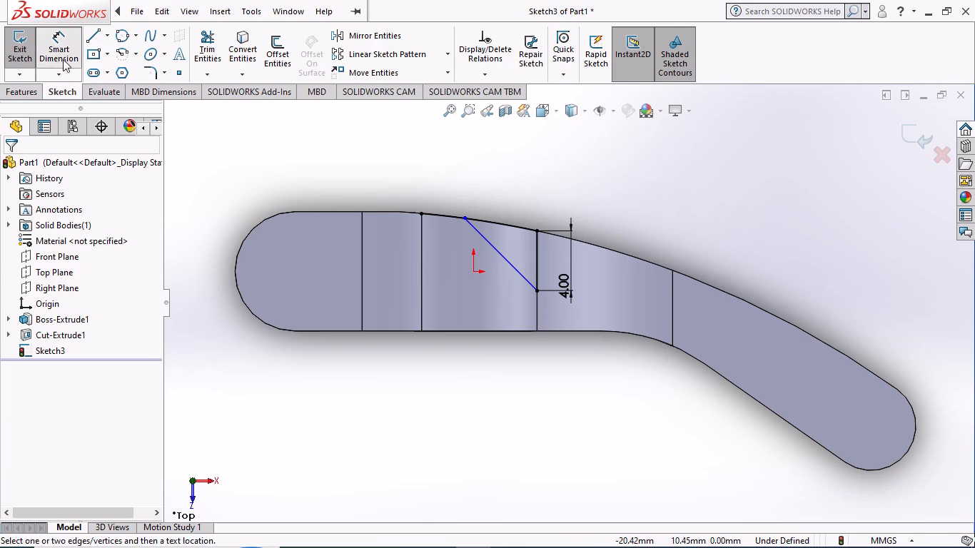
pyautogui.click(465, 218)
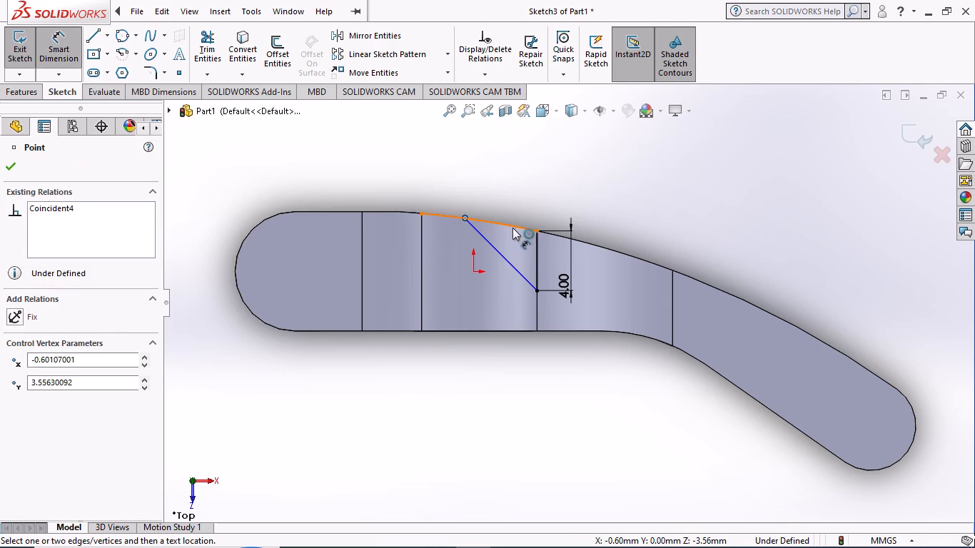
pyautogui.click(537, 229)
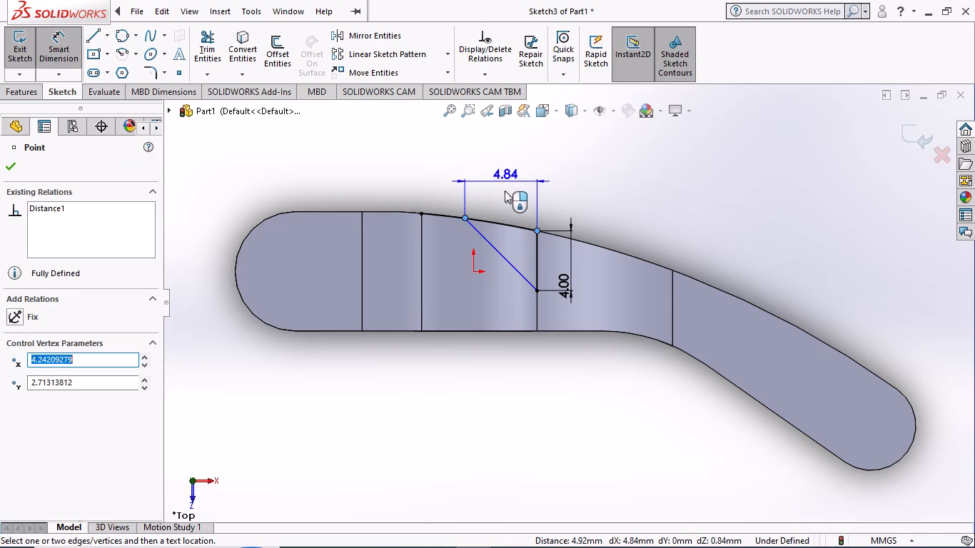
pyautogui.click(504, 189)
pyautogui.press('8')
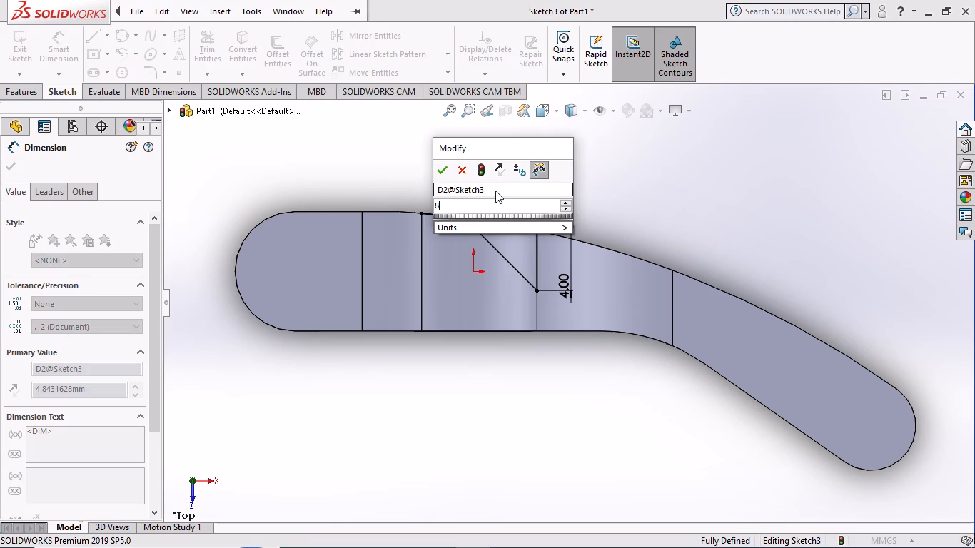
pyautogui.press('Return')
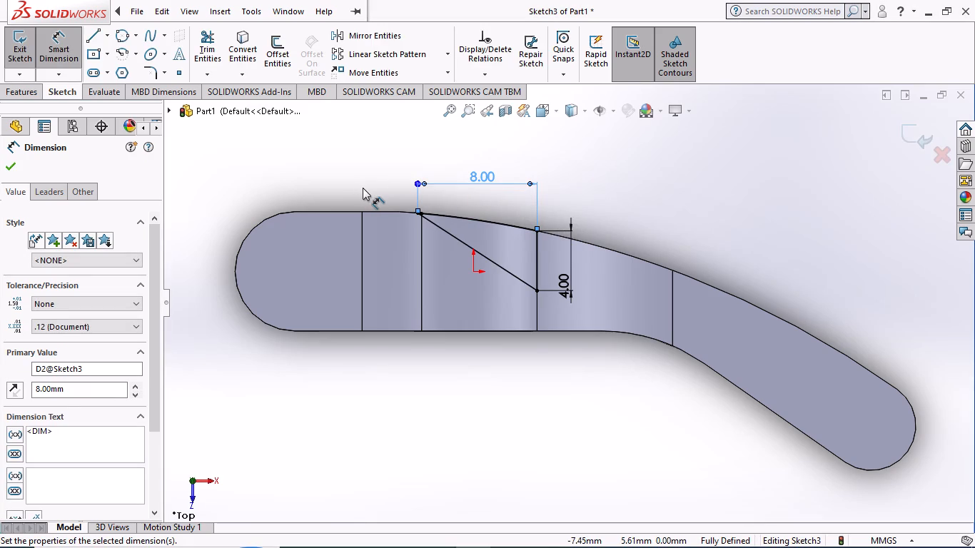
pyautogui.click(7, 166)
# Extend the converted curve to the angled line's upper endpoint so the triangular profile closes.
pyautogui.scroll(-1, 420, 202)
pyautogui.scroll(-3, 487, 224)
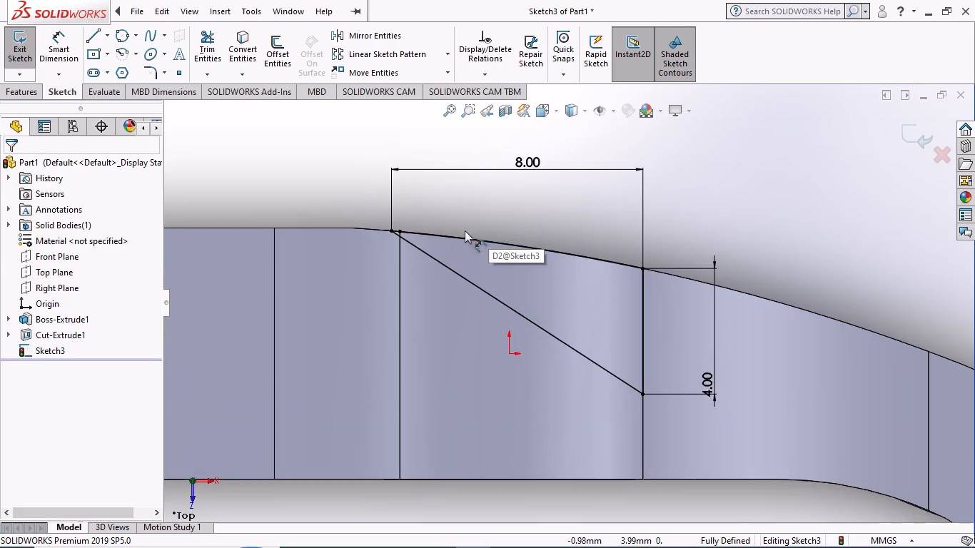
pyautogui.scroll(-4, 412, 243)
pyautogui.scroll(-1, 528, 243)
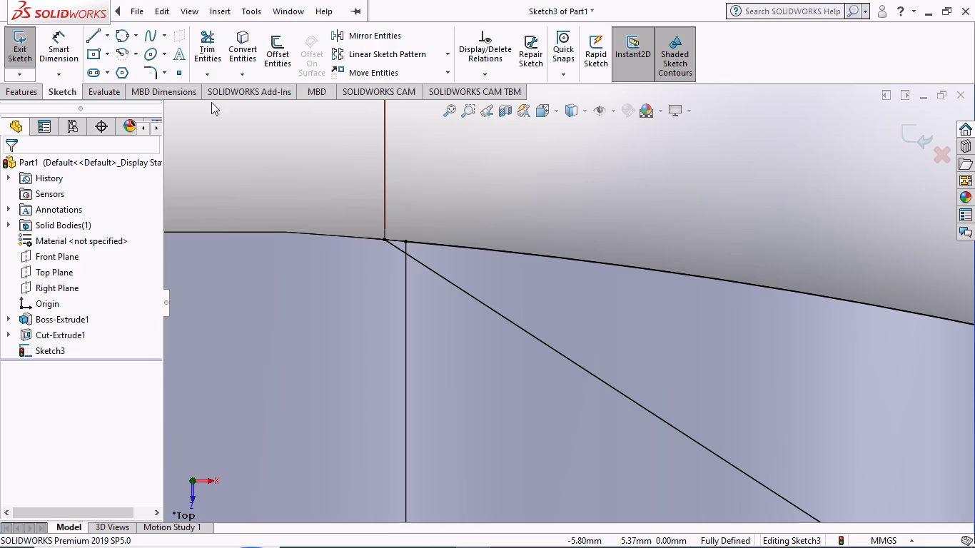
pyautogui.click(205, 72)
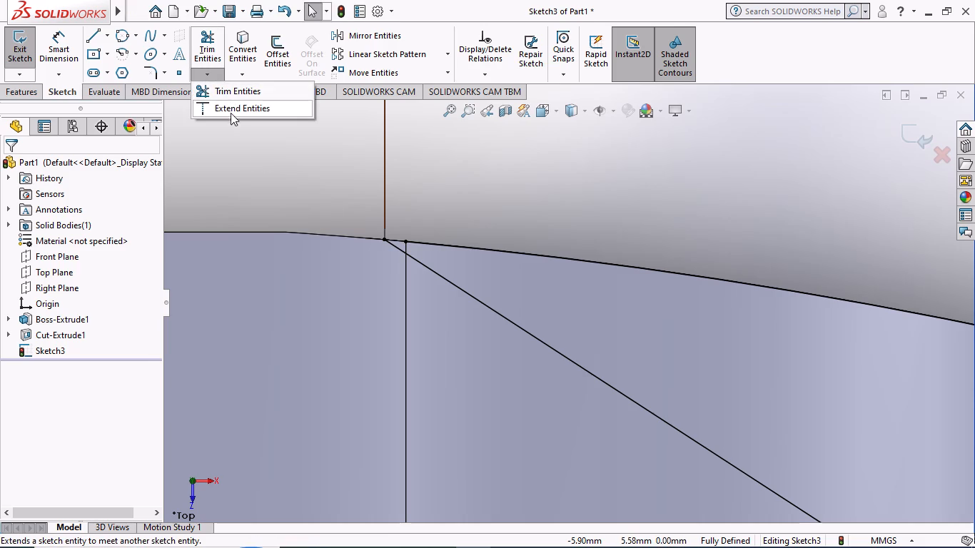
pyautogui.click(231, 108)
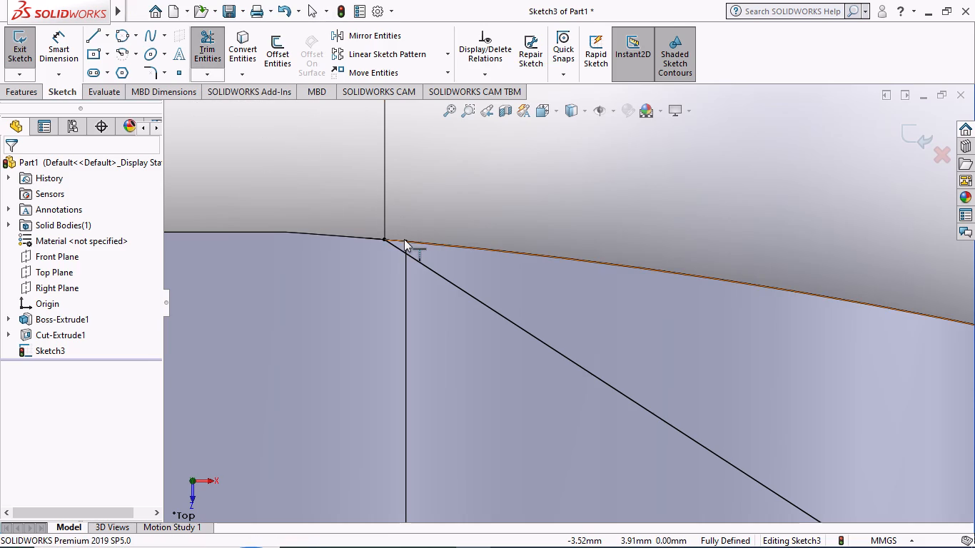
pyautogui.click(405, 240)
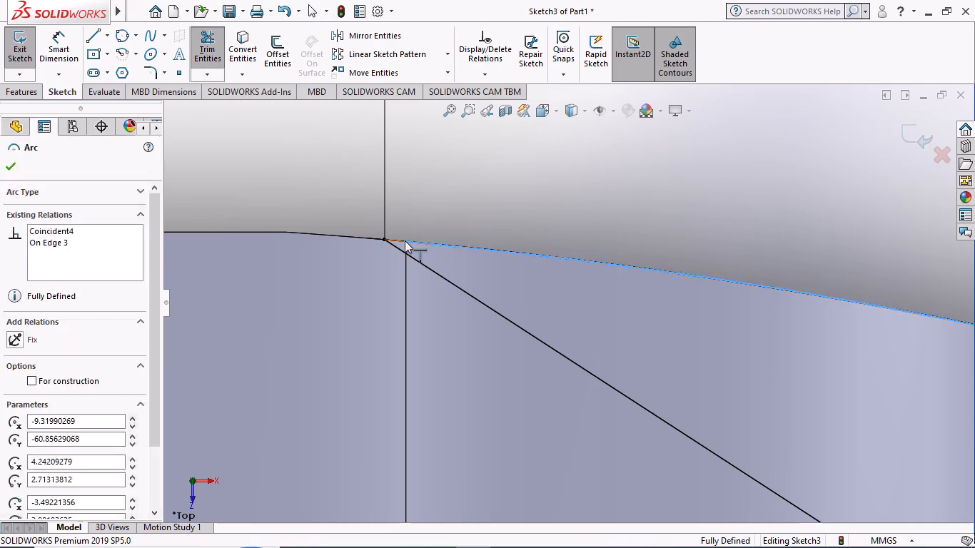
pyautogui.scroll(3, 440, 225)
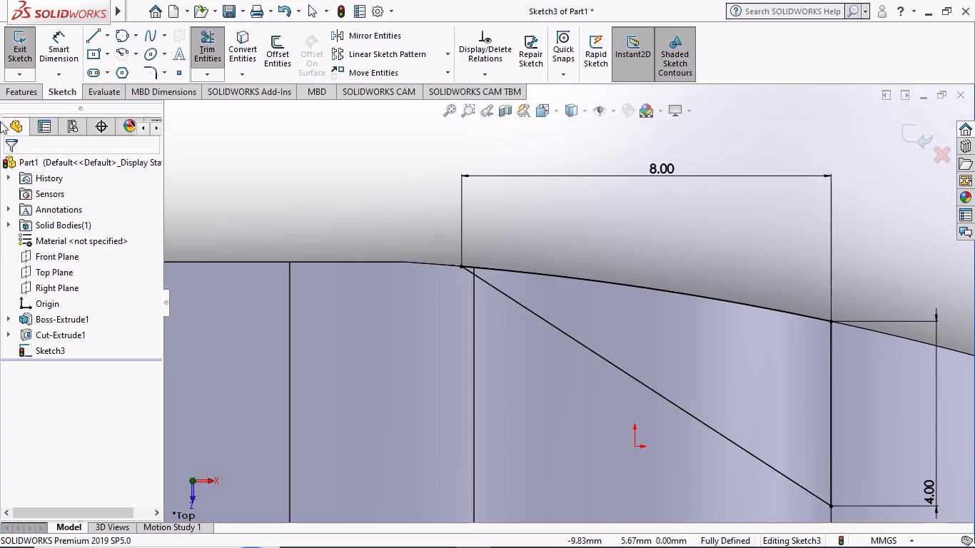
pyautogui.scroll(1, 338, 234)
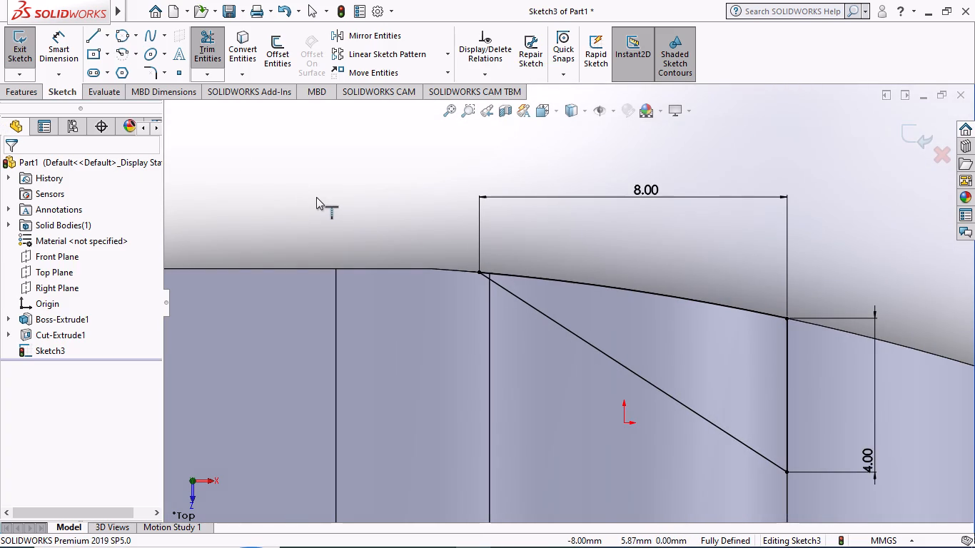
pyautogui.click(204, 48)
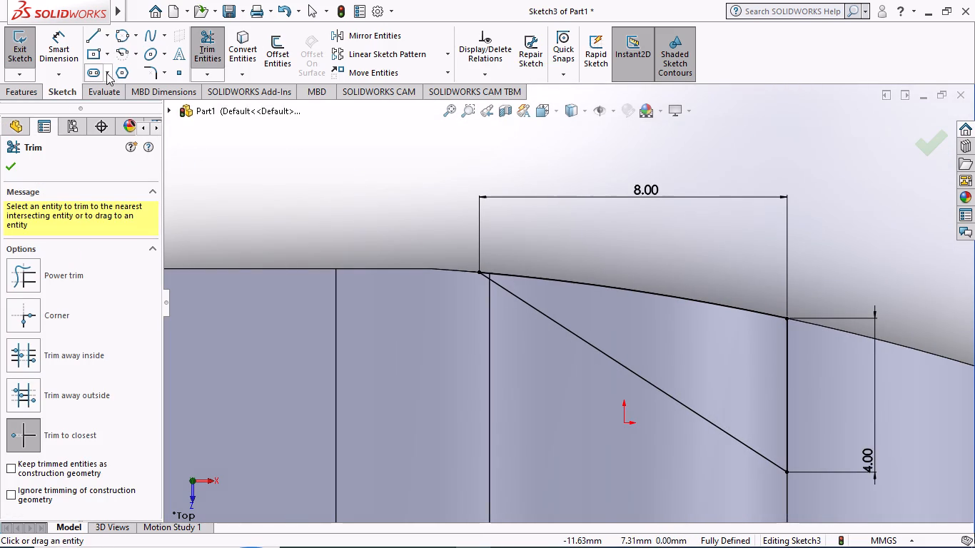
pyautogui.click(9, 167)
# Examine the corner where the extended curve meets the angled line and the profile's position on the part.
pyautogui.scroll(2, 313, 239)
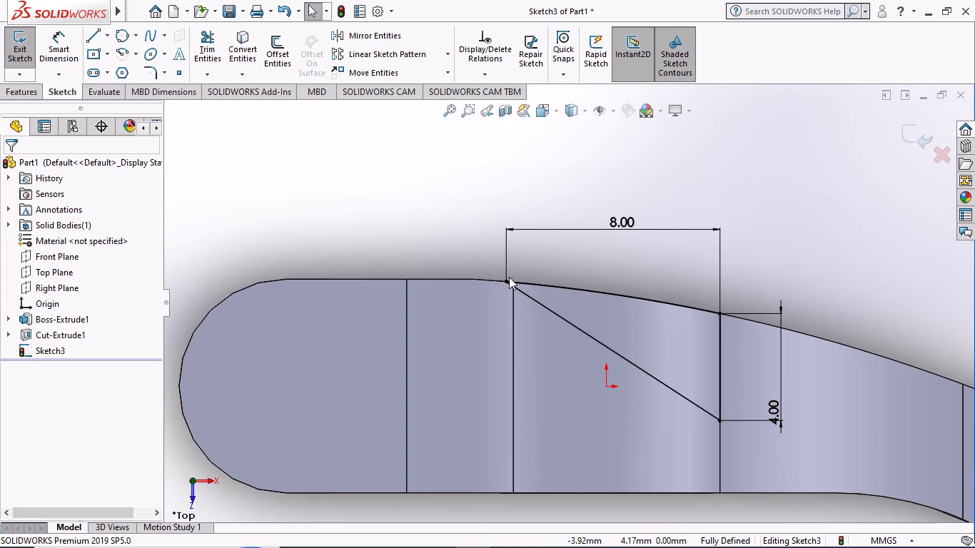
pyautogui.scroll(-2, 605, 298)
pyautogui.scroll(2, 605, 300)
pyautogui.scroll(-2, 615, 300)
pyautogui.scroll(1, 615, 300)
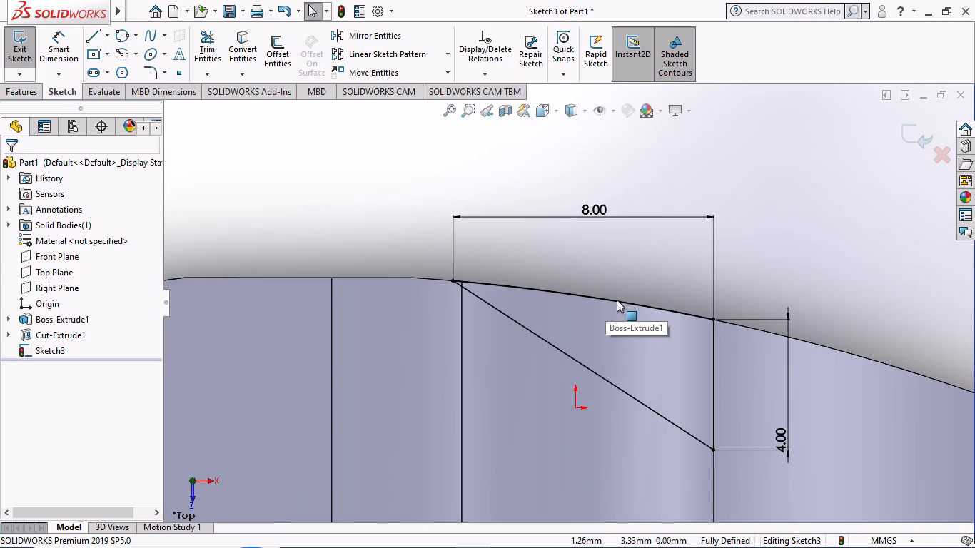
pyautogui.scroll(1, 644, 295)
pyautogui.scroll(1, 849, 217)
pyautogui.moveTo(849, 217); pyautogui.dragTo(820, 280, button='middle')
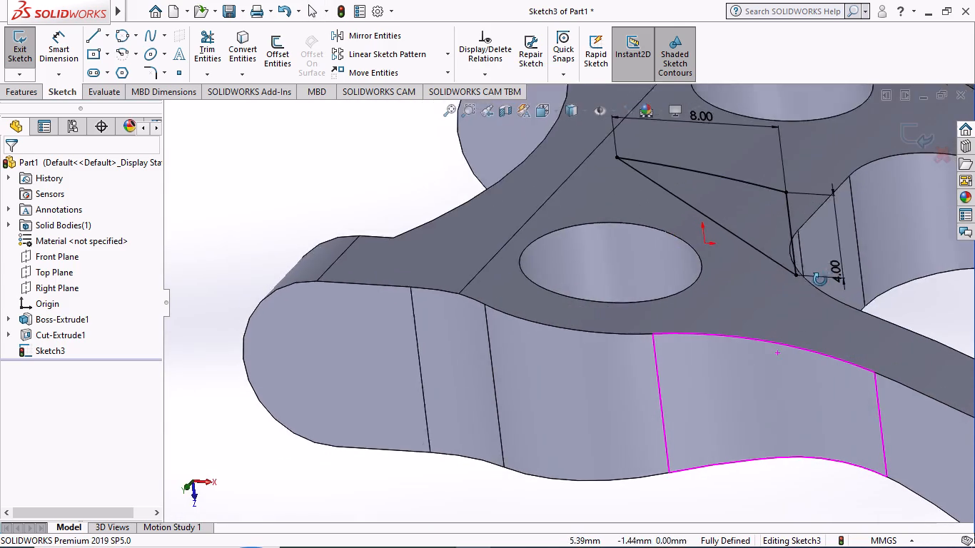
pyautogui.moveTo(820, 280); pyautogui.dragTo(854, 238, button='middle')
pyautogui.scroll(1, 772, 260)
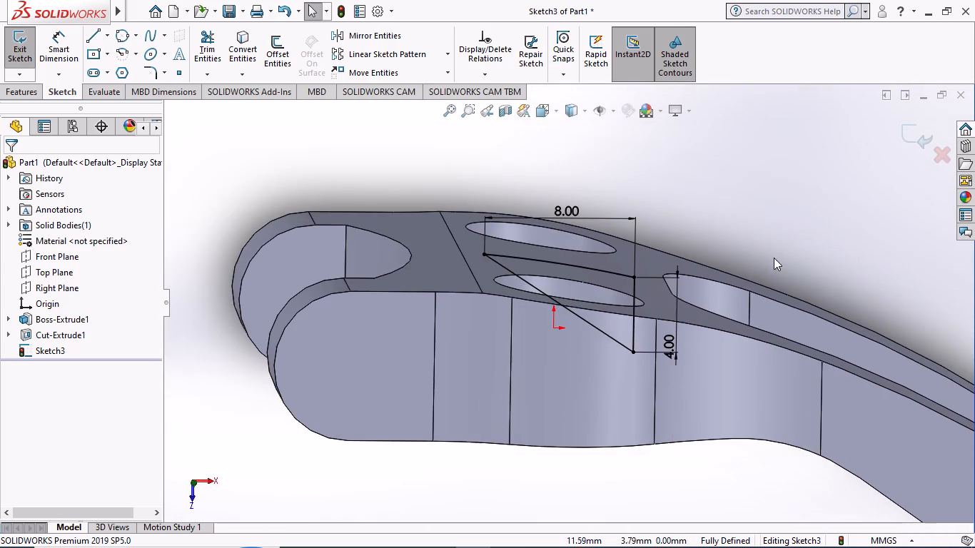
pyautogui.scroll(1, 770, 258)
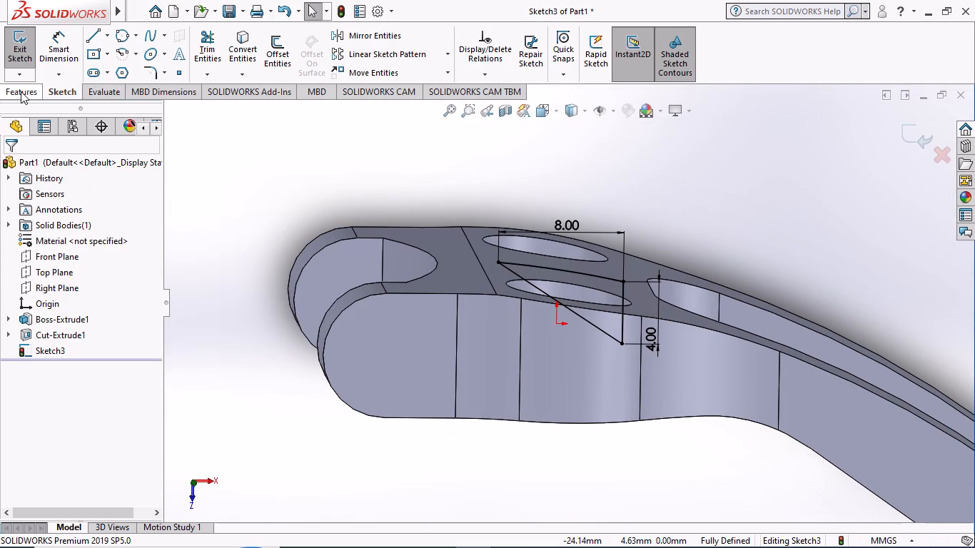
# Set up an extruded cut of the triangular profile with a Mid Plane end condition and open its depth for editing.
pyautogui.click(19, 91)
pyautogui.click(215, 63)
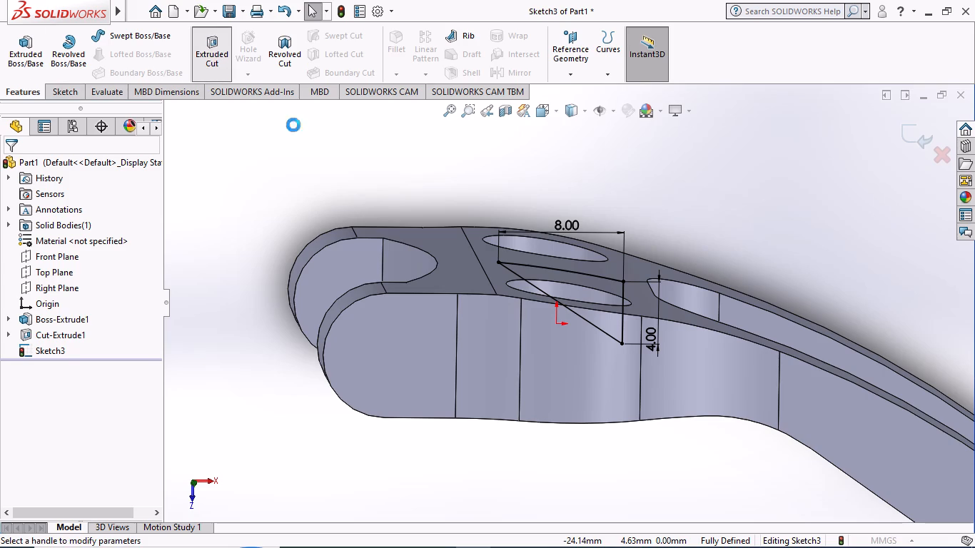
pyautogui.scroll(1, 682, 177)
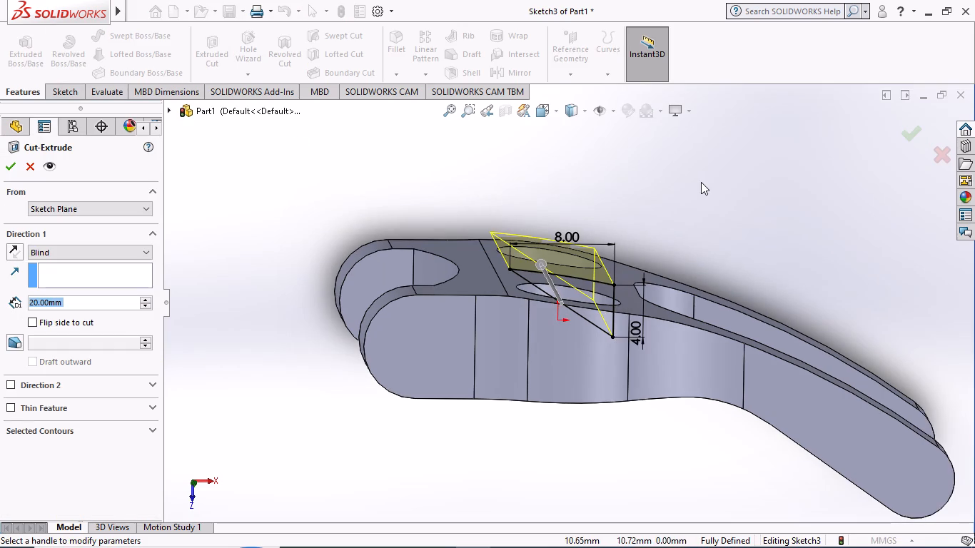
pyautogui.moveTo(705, 181); pyautogui.dragTo(632, 221, button='middle')
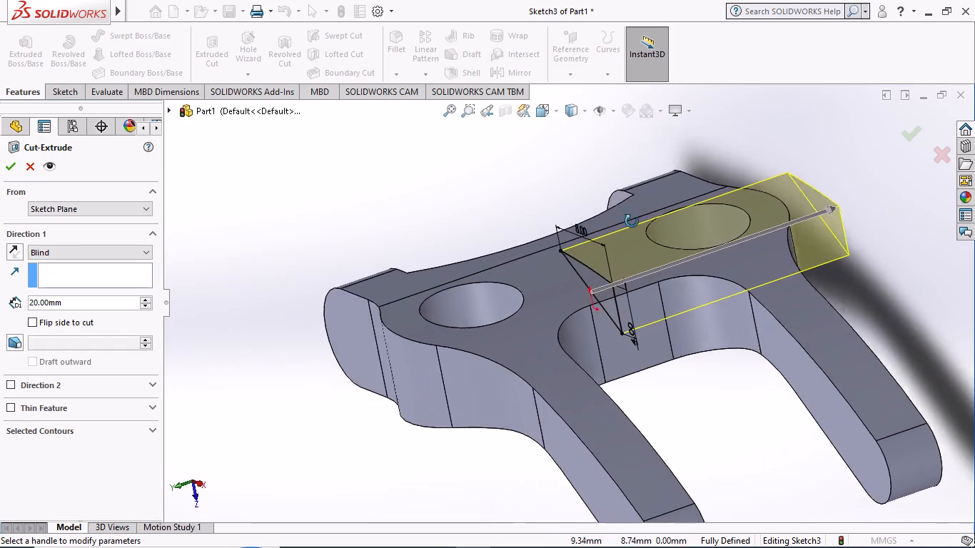
pyautogui.moveTo(632, 221); pyautogui.dragTo(648, 208, button='middle')
pyautogui.scroll(1, 648, 208)
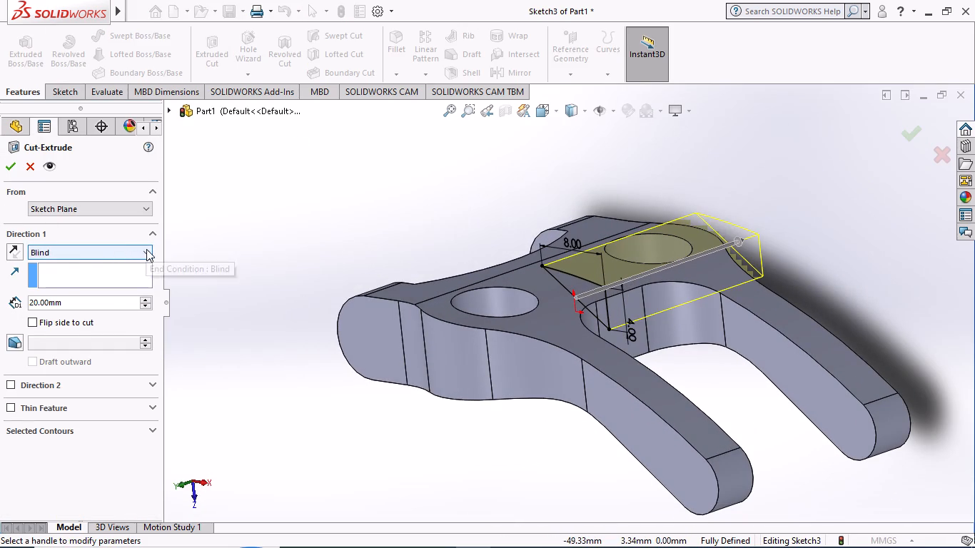
pyautogui.click(146, 249)
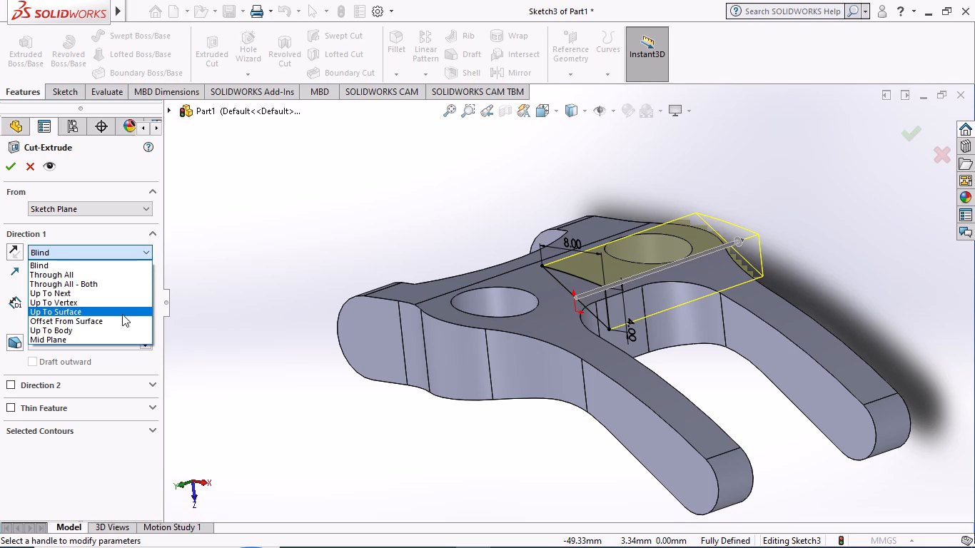
pyautogui.click(56, 338)
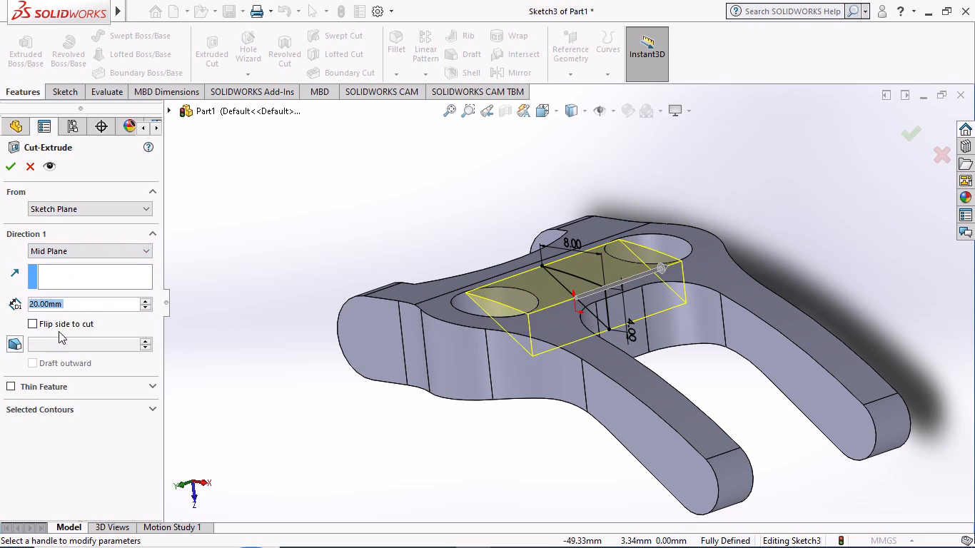
pyautogui.scroll(1, 230, 294)
pyautogui.moveTo(364, 231); pyautogui.dragTo(341, 242, button='middle')
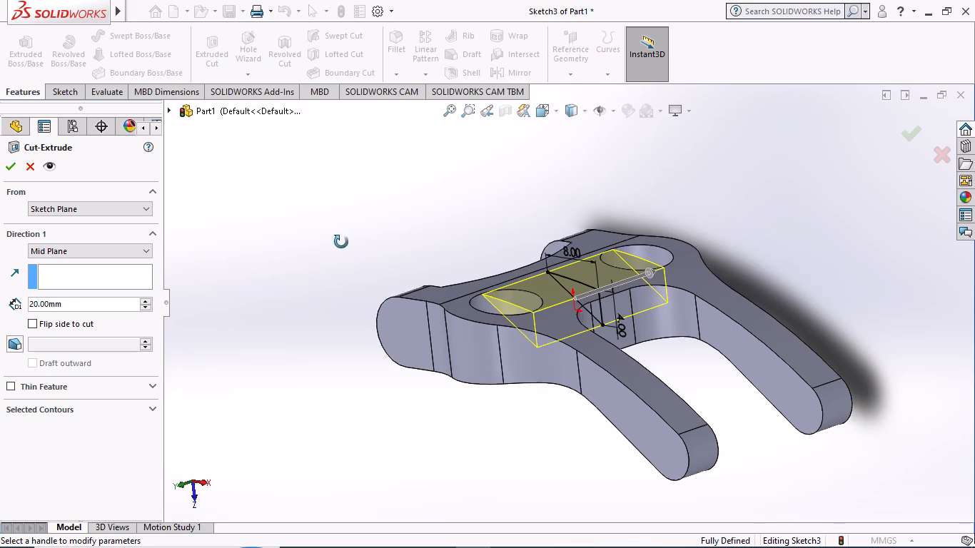
pyautogui.moveTo(341, 242); pyautogui.dragTo(300, 270, button='middle')
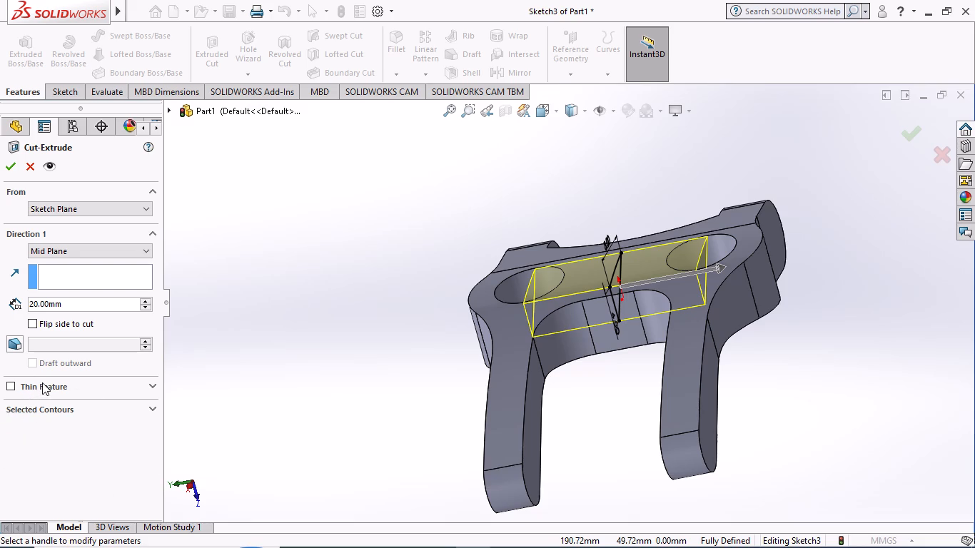
pyautogui.doubleClick(74, 300)
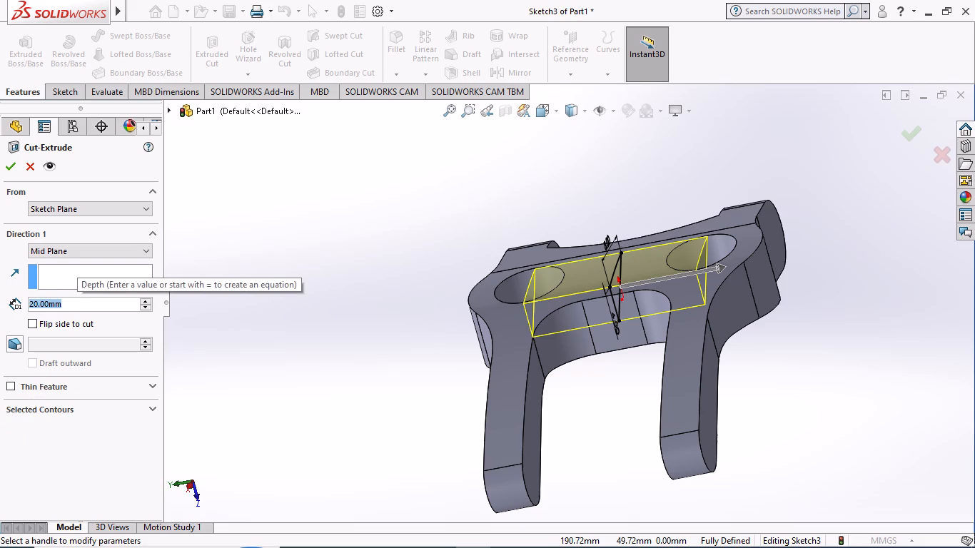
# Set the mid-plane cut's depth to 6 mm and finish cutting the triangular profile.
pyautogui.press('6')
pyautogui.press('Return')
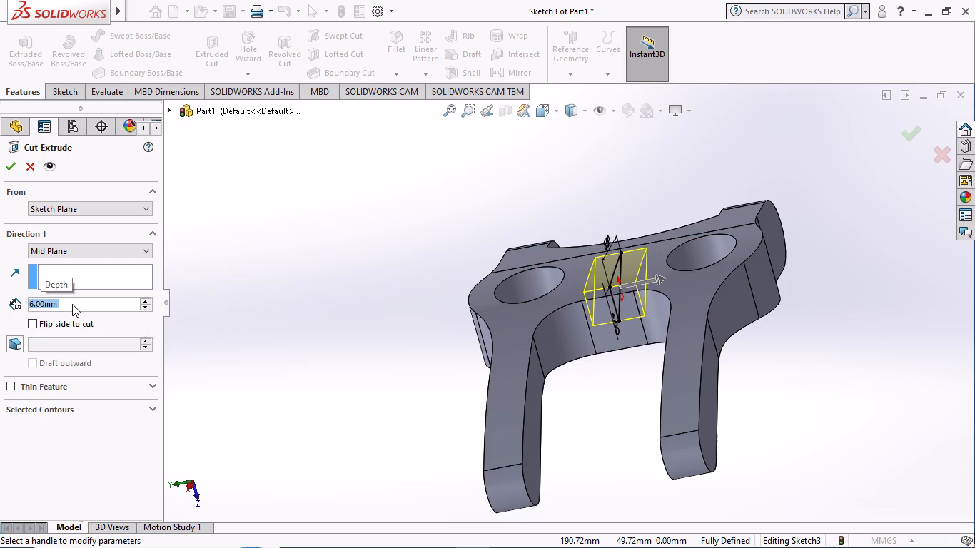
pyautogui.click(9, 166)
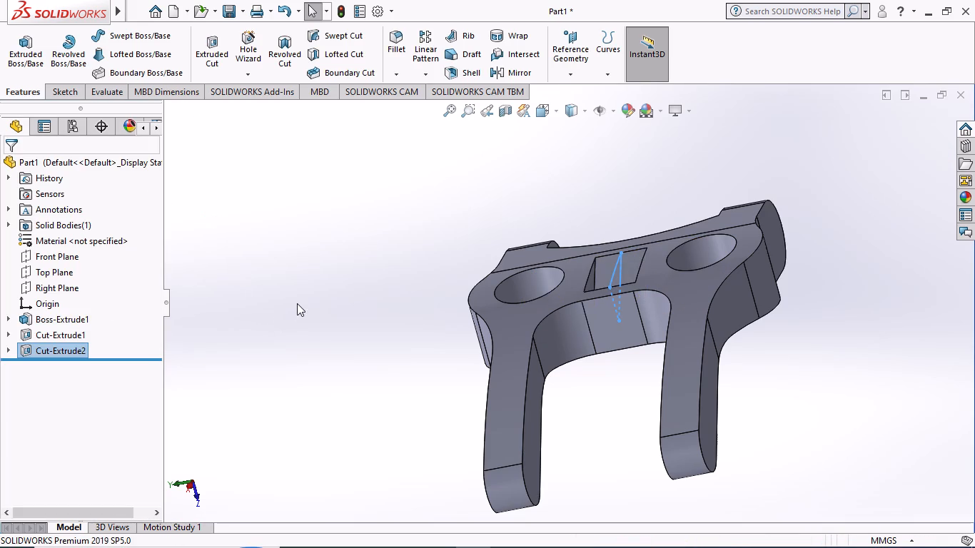
# Reopen the triangular cut's sketch and examine the profile against the part from the Top view and at an angle.
pyautogui.moveTo(298, 304); pyautogui.dragTo(345, 472, button='middle')
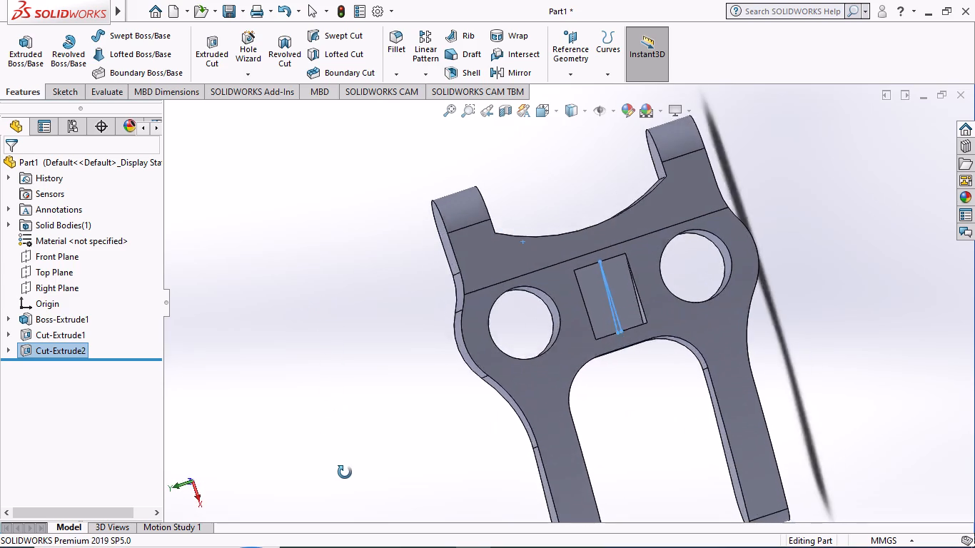
pyautogui.moveTo(345, 472); pyautogui.dragTo(435, 350, button='middle')
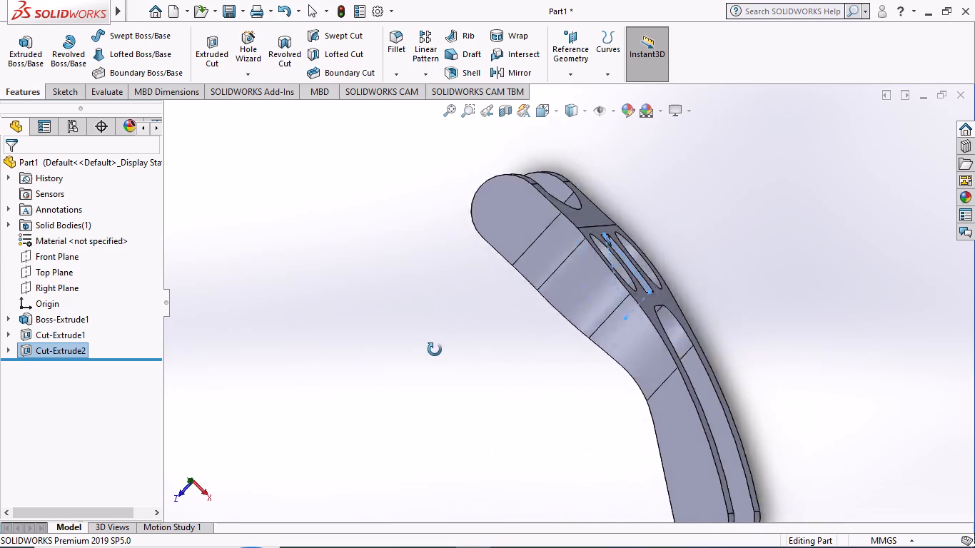
pyautogui.moveTo(435, 350); pyautogui.dragTo(403, 355, button='middle')
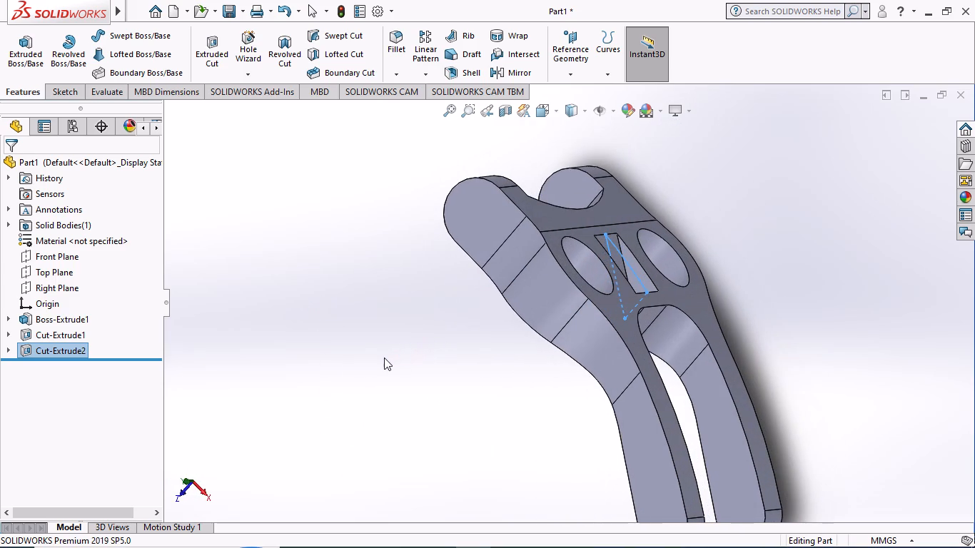
pyautogui.click(9, 346)
pyautogui.click(56, 361)
pyautogui.click(71, 320)
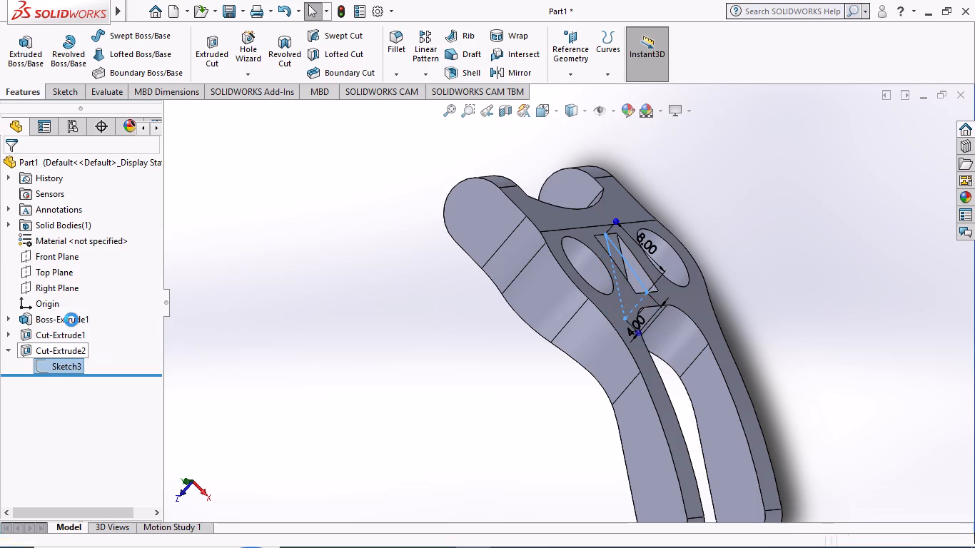
pyautogui.scroll(1, 247, 325)
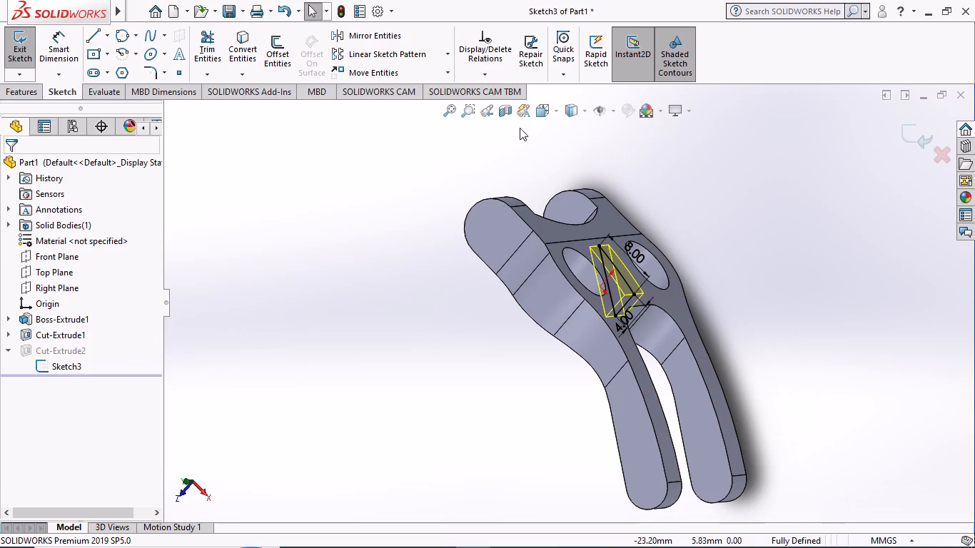
pyautogui.click(555, 108)
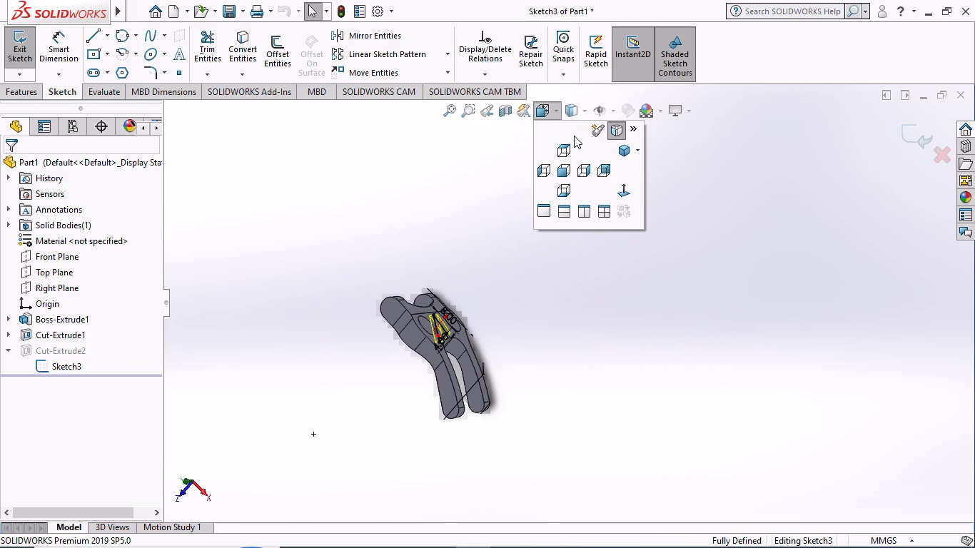
pyautogui.click(567, 148)
pyautogui.scroll(-3, 526, 264)
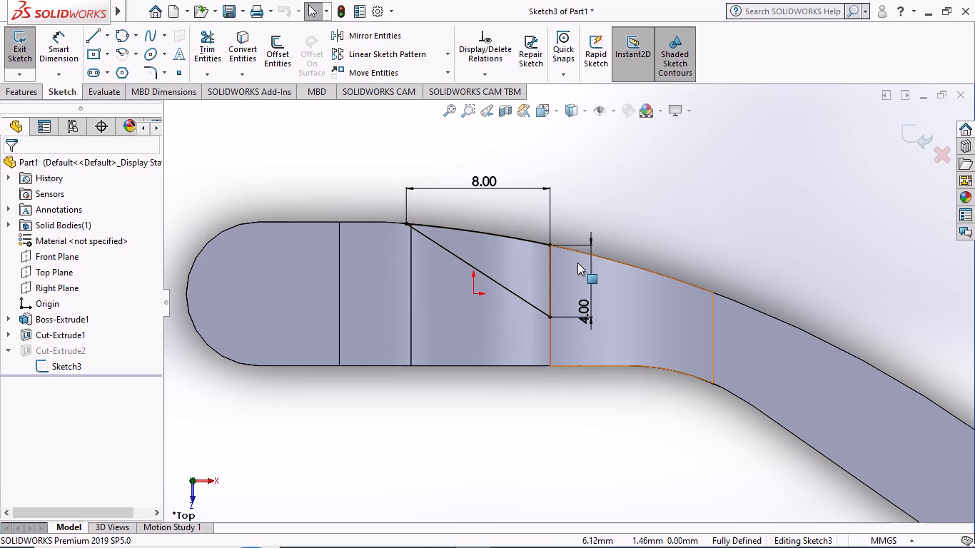
pyautogui.moveTo(603, 187); pyautogui.dragTo(603, 217, button='middle')
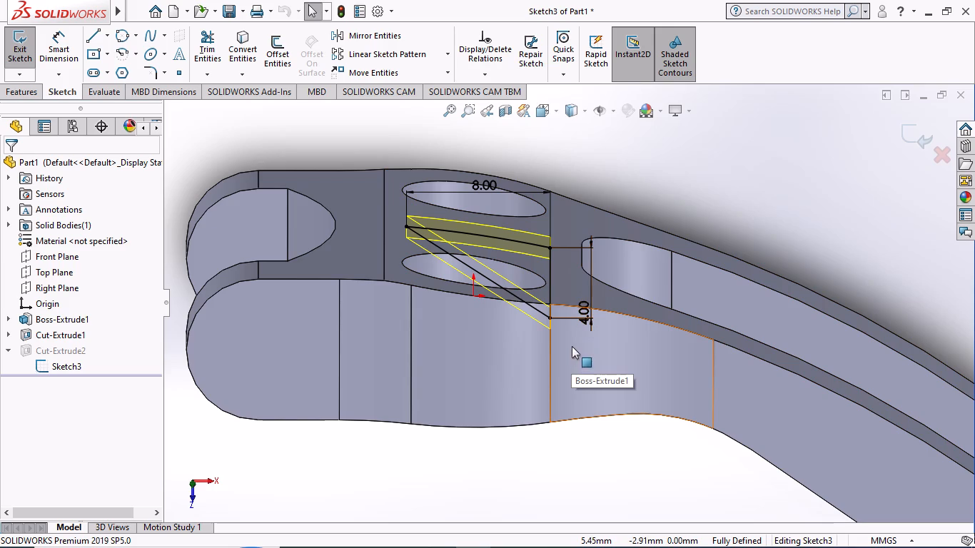
pyautogui.press('Escape')
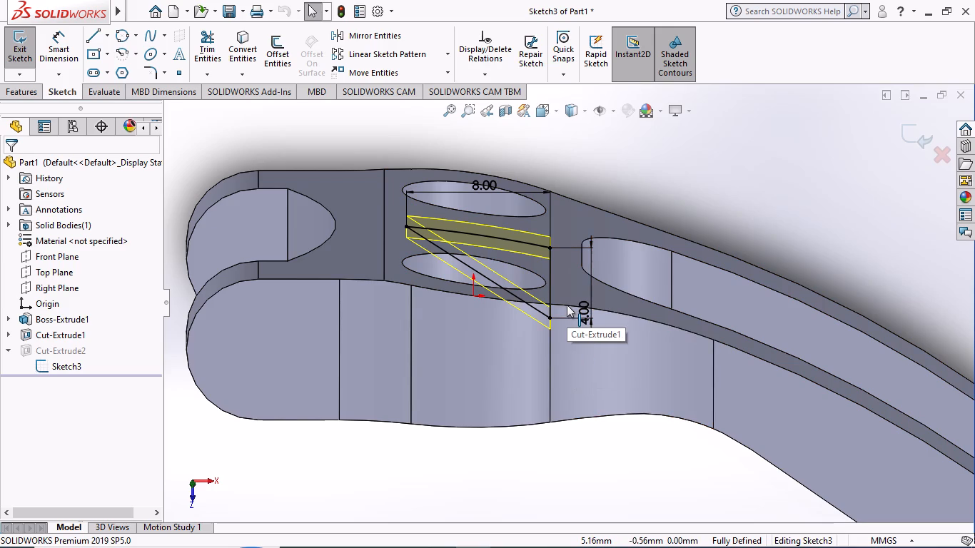
pyautogui.rightClick(49, 363)
pyautogui.click(279, 468)
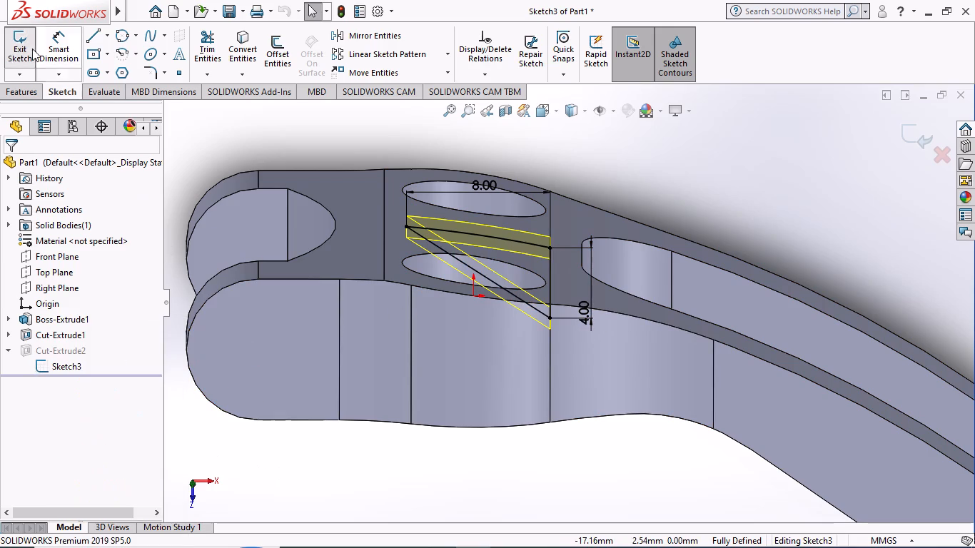
pyautogui.click(9, 45)
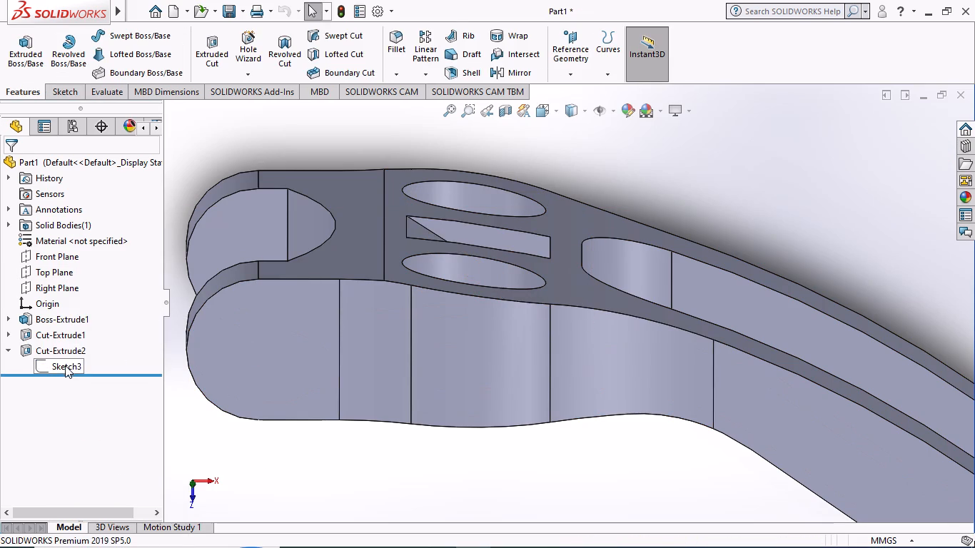
# Delete the triangular mid-plane cut feature together with its remaining sketch.
pyautogui.rightClick(51, 348)
pyautogui.click(79, 323)
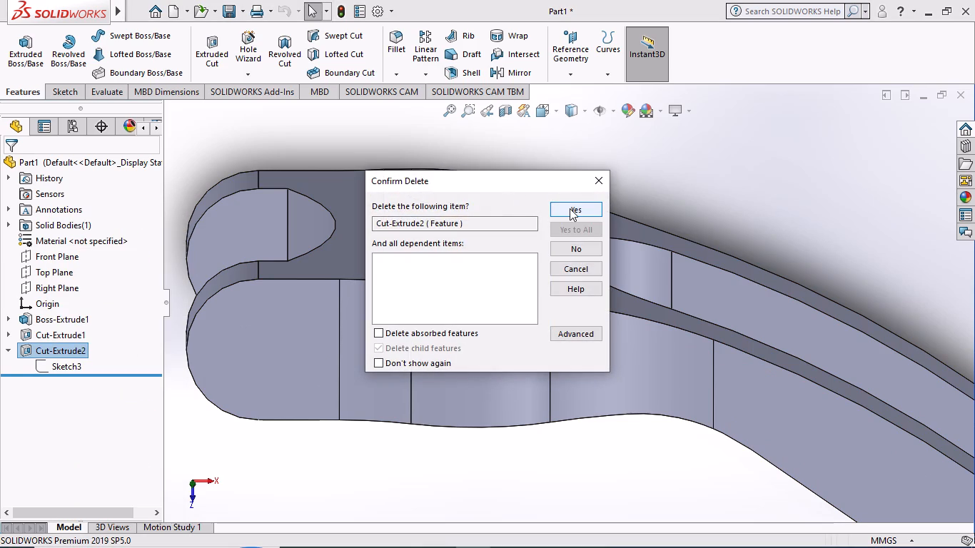
pyautogui.click(570, 208)
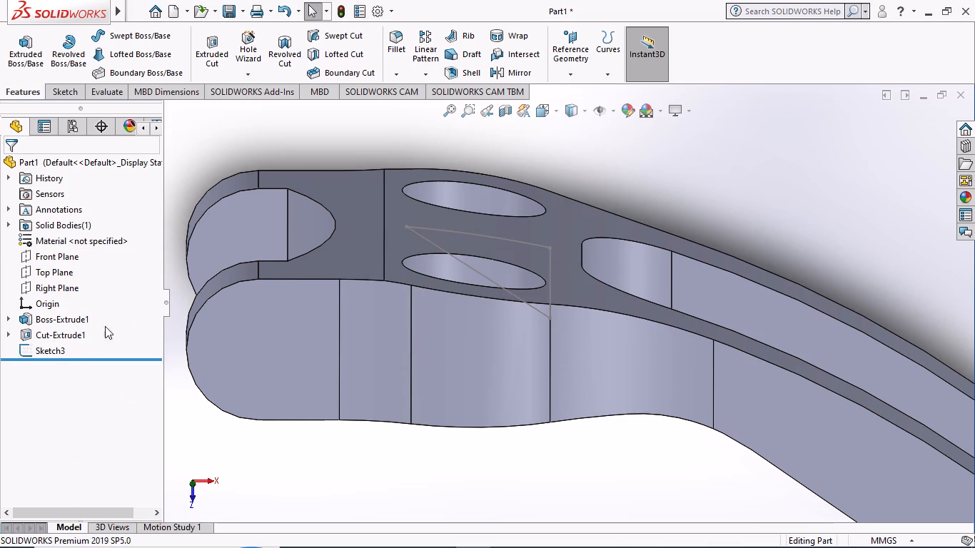
pyautogui.rightClick(45, 349)
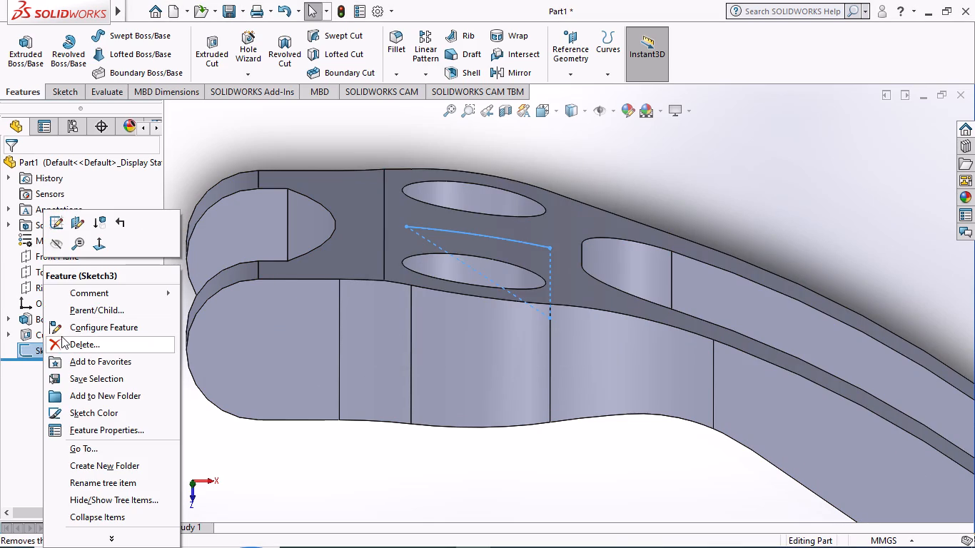
pyautogui.click(65, 341)
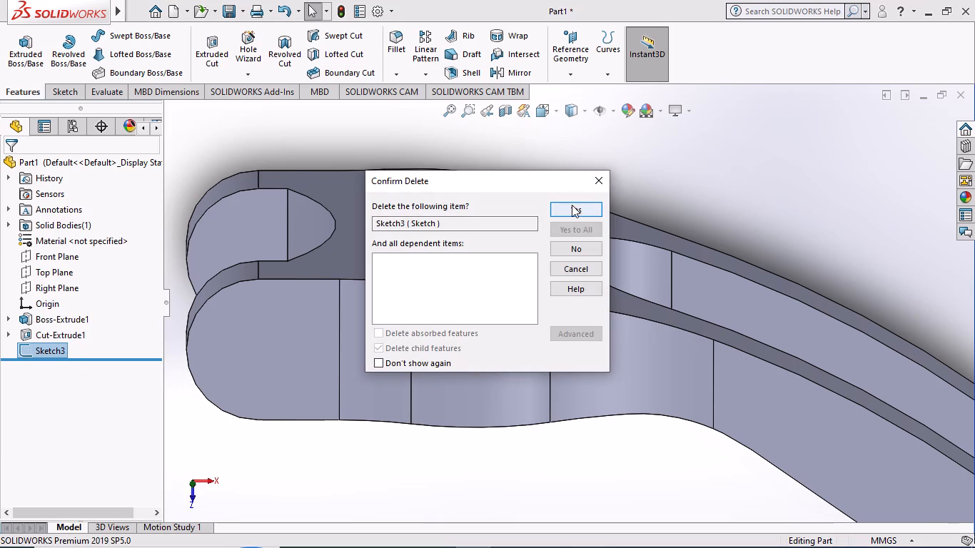
pyautogui.click(567, 208)
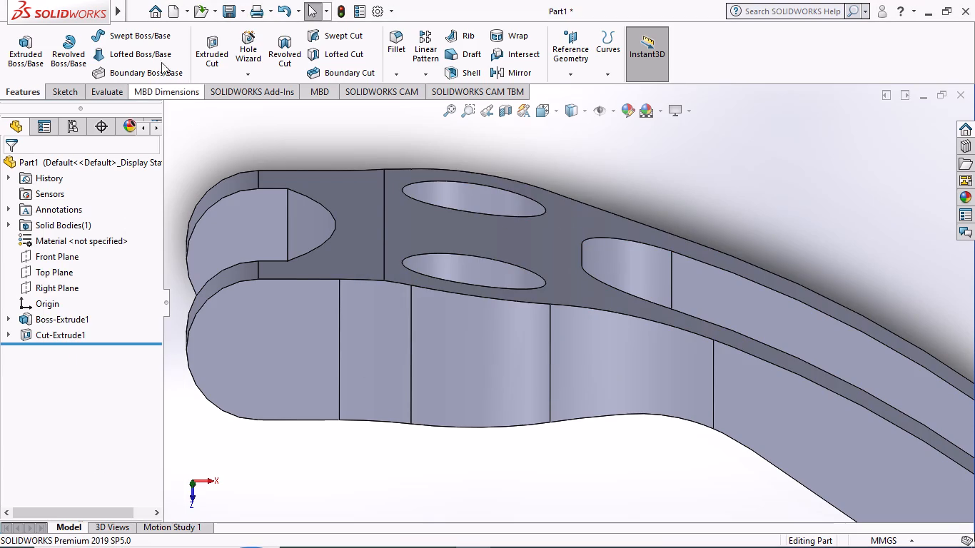
# Start a new sketch on the Top Plane.
pyautogui.click(58, 84)
pyautogui.click(17, 40)
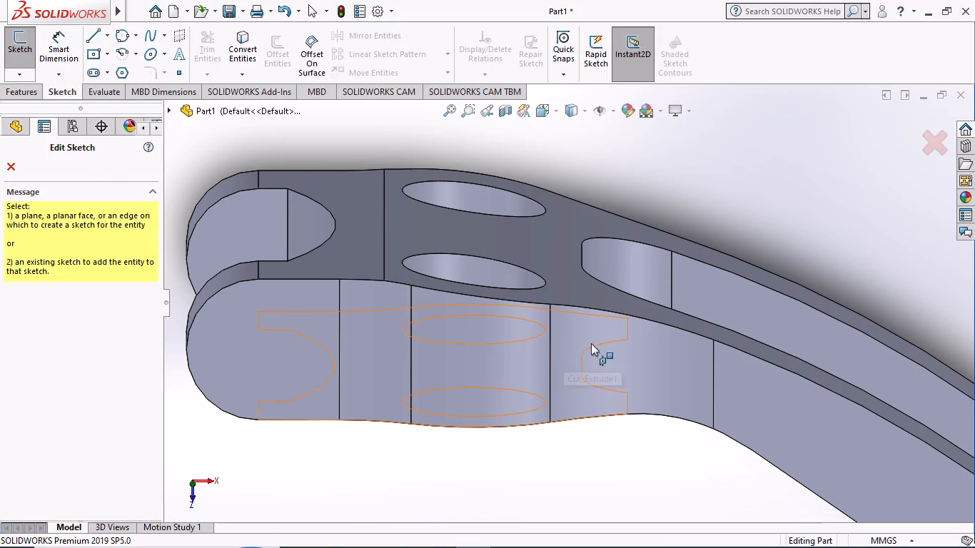
pyautogui.click(5, 161)
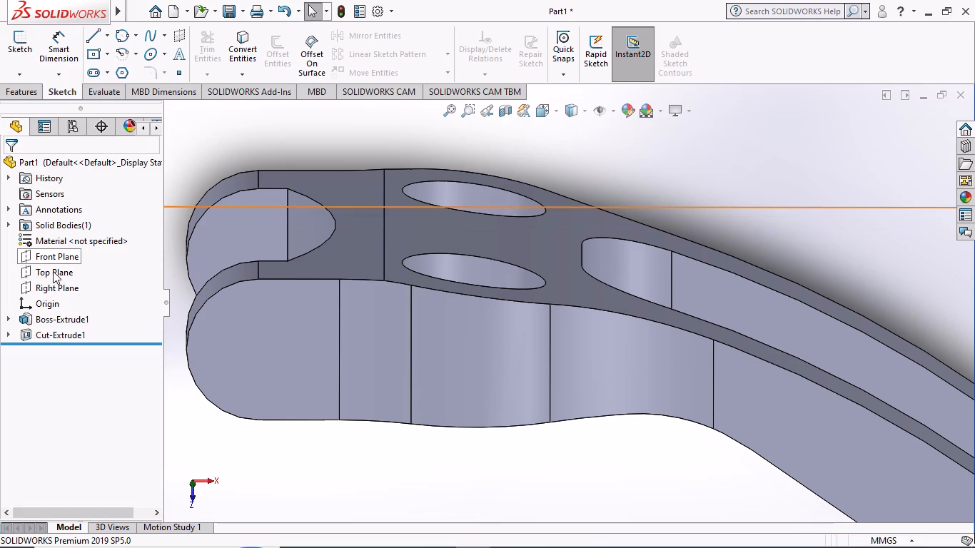
pyautogui.click(53, 271)
pyautogui.click(61, 245)
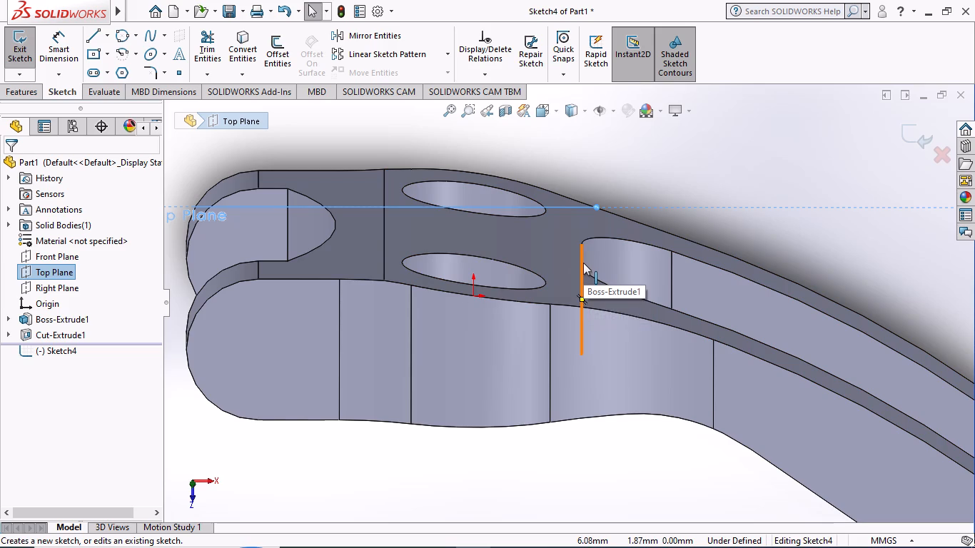
# Examine the arm's holes and side faces relative to the Top Plane from several angles, ending in the Top view.
pyautogui.click(96, 34)
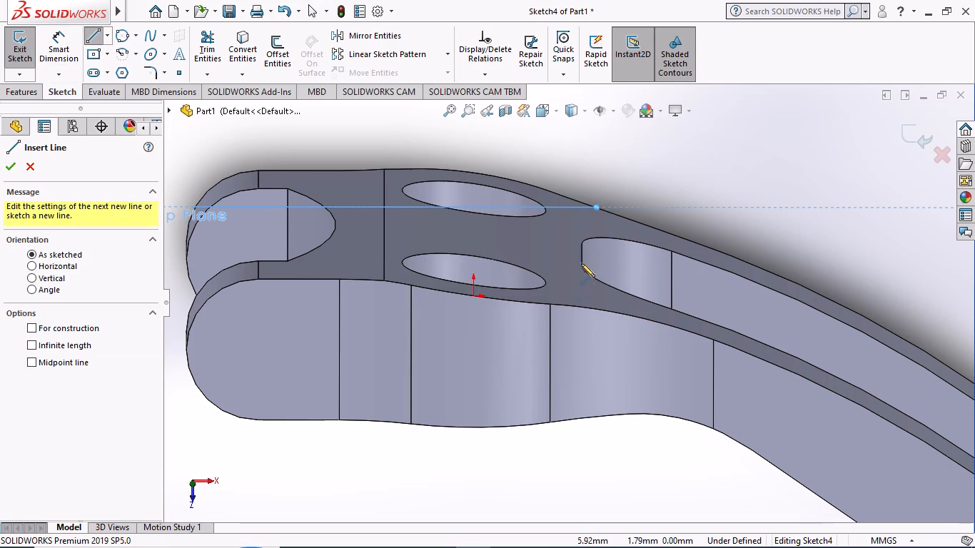
pyautogui.moveTo(615, 470); pyautogui.dragTo(615, 426, button='middle')
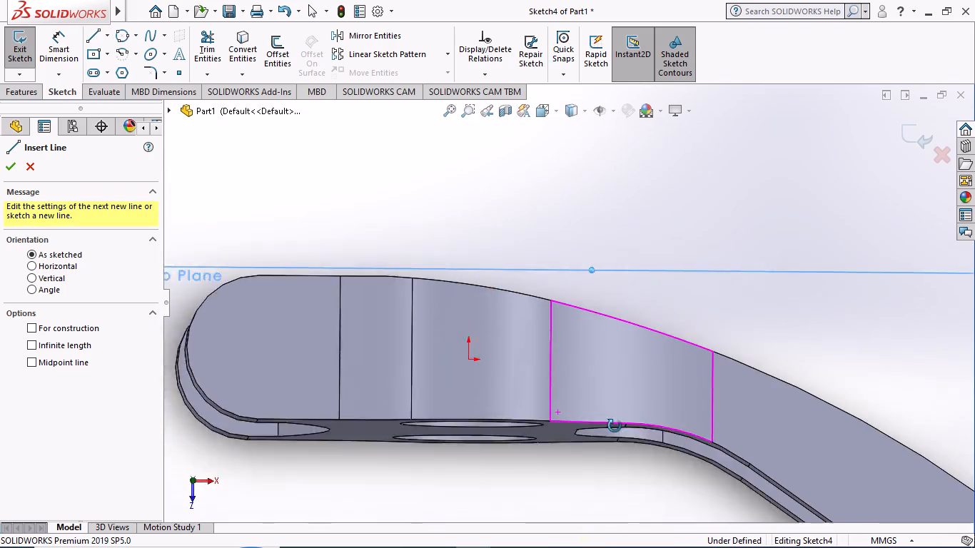
pyautogui.moveTo(615, 426); pyautogui.dragTo(620, 446, button='middle')
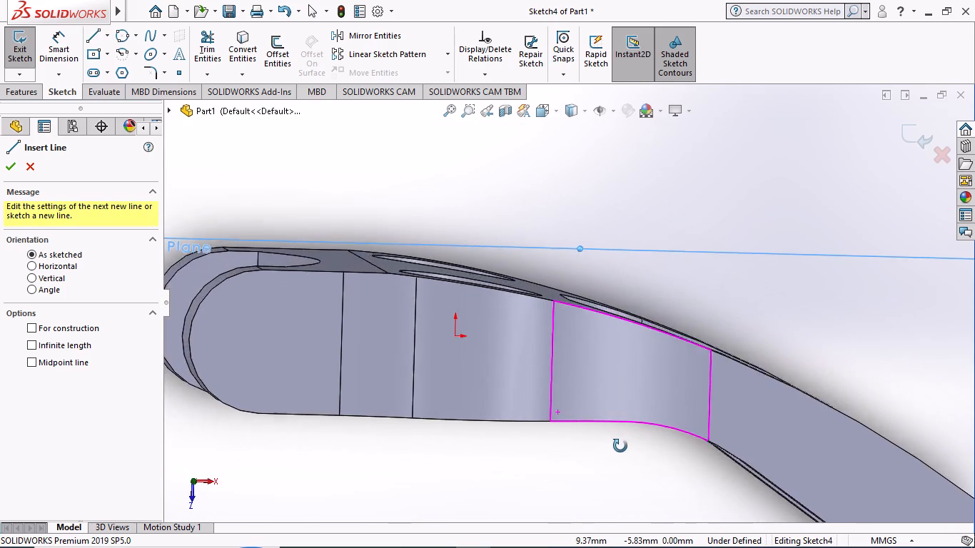
pyautogui.moveTo(620, 446); pyautogui.dragTo(613, 450, button='middle')
pyautogui.scroll(1, 612, 450)
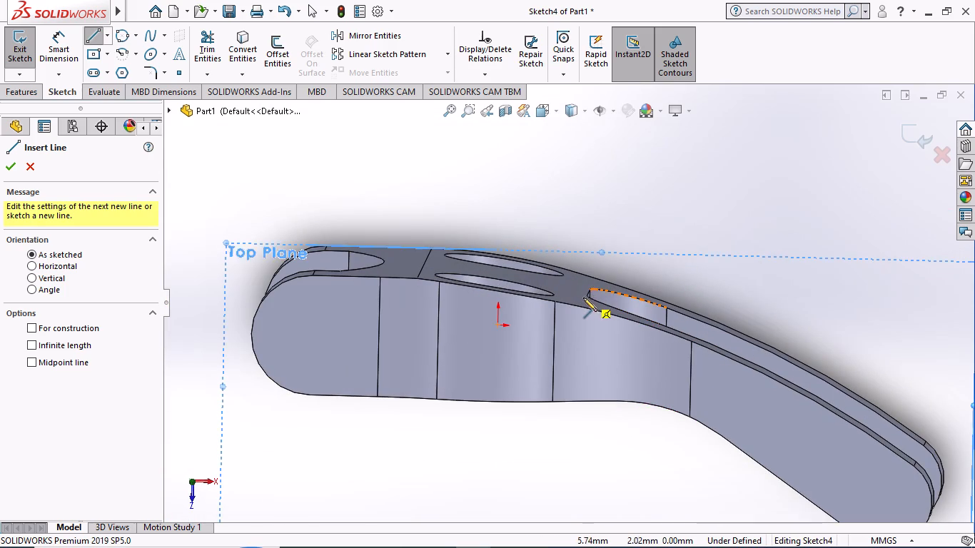
pyautogui.middleClick(574, 455)
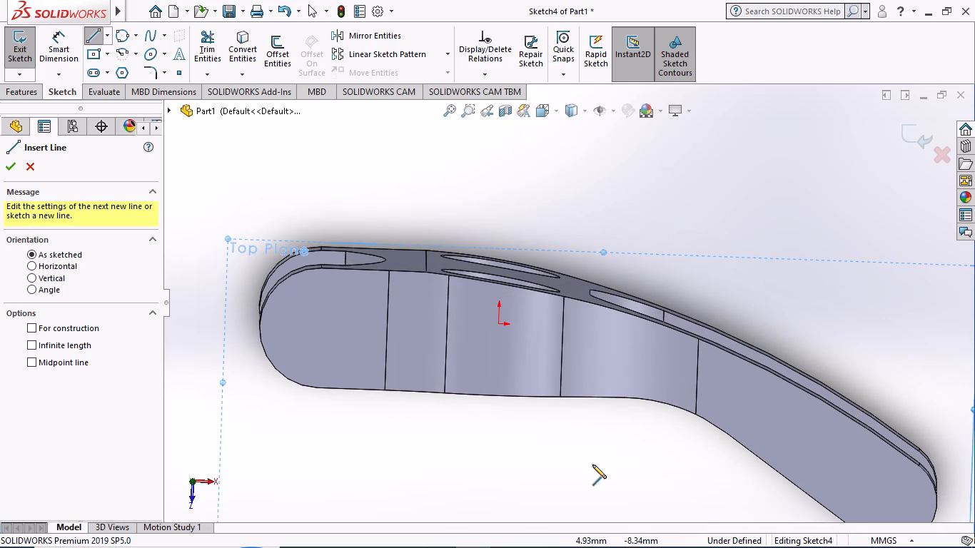
pyautogui.moveTo(618, 469); pyautogui.dragTo(637, 437, button='middle')
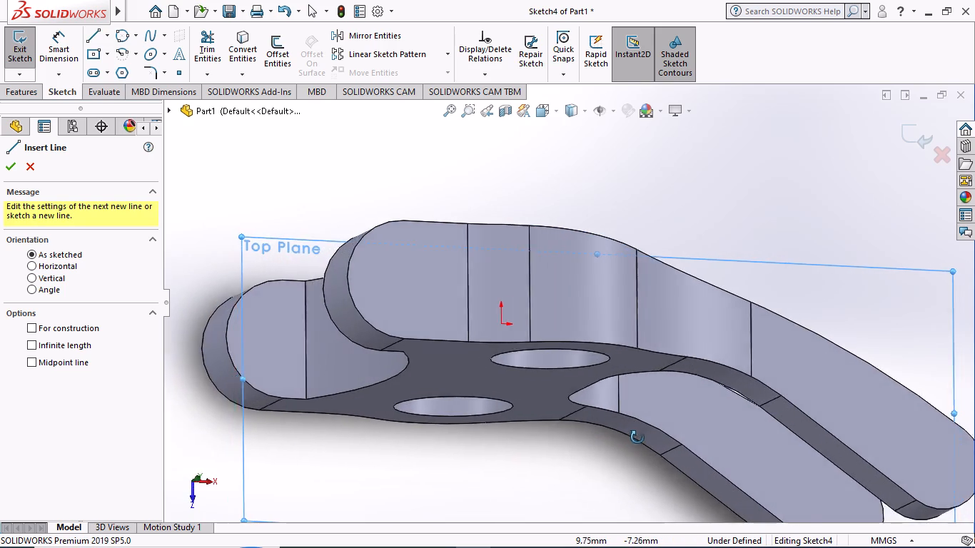
pyautogui.moveTo(637, 437); pyautogui.dragTo(622, 479, button='middle')
pyautogui.scroll(1, 621, 479)
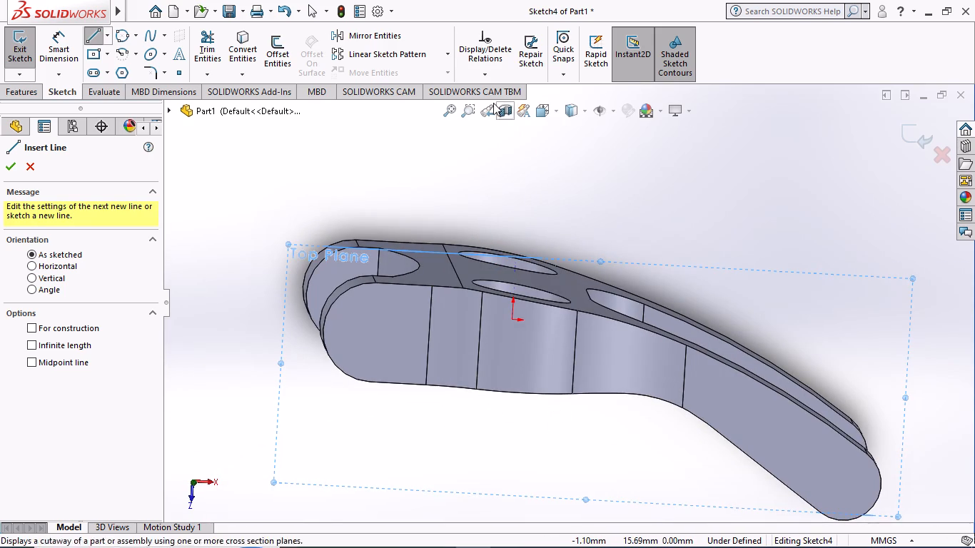
pyautogui.click(589, 113)
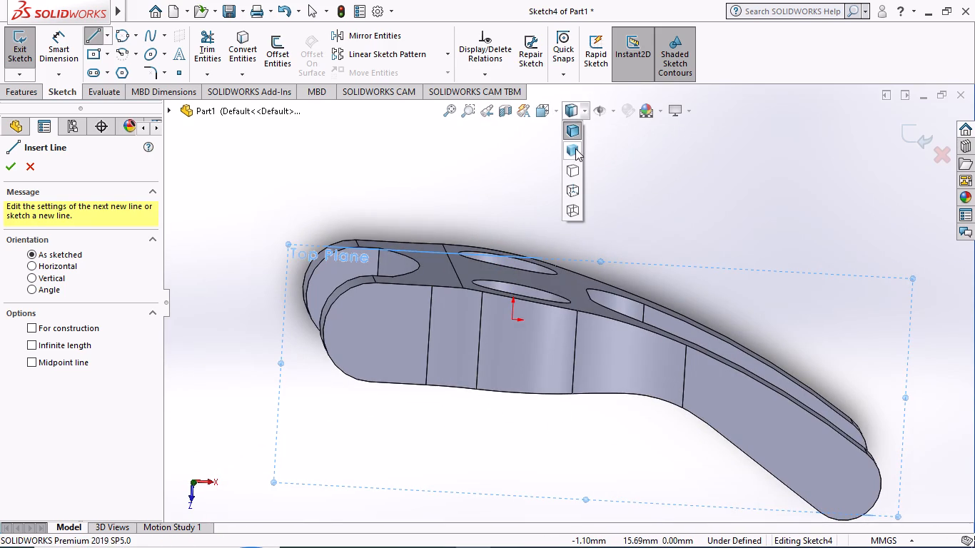
pyautogui.click(498, 138)
pyautogui.click(550, 110)
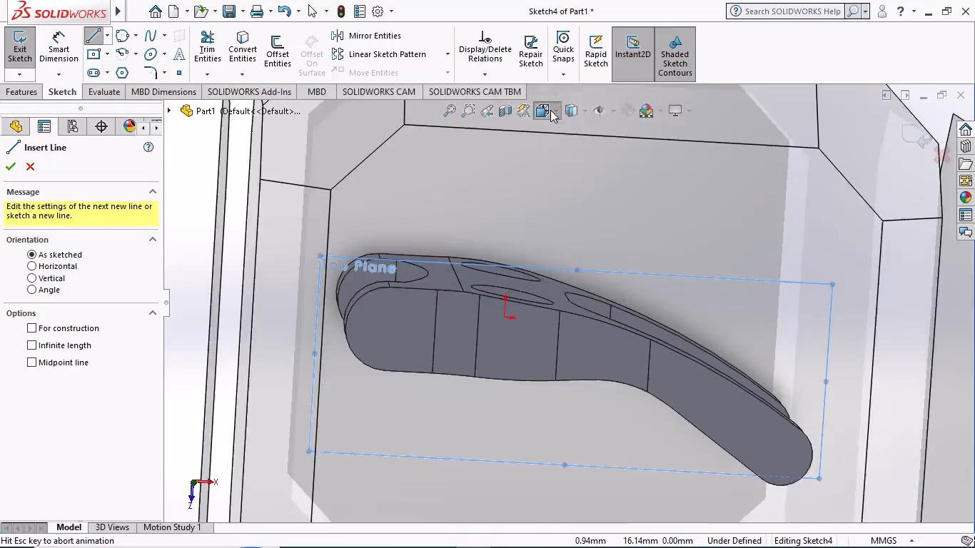
pyautogui.click(566, 150)
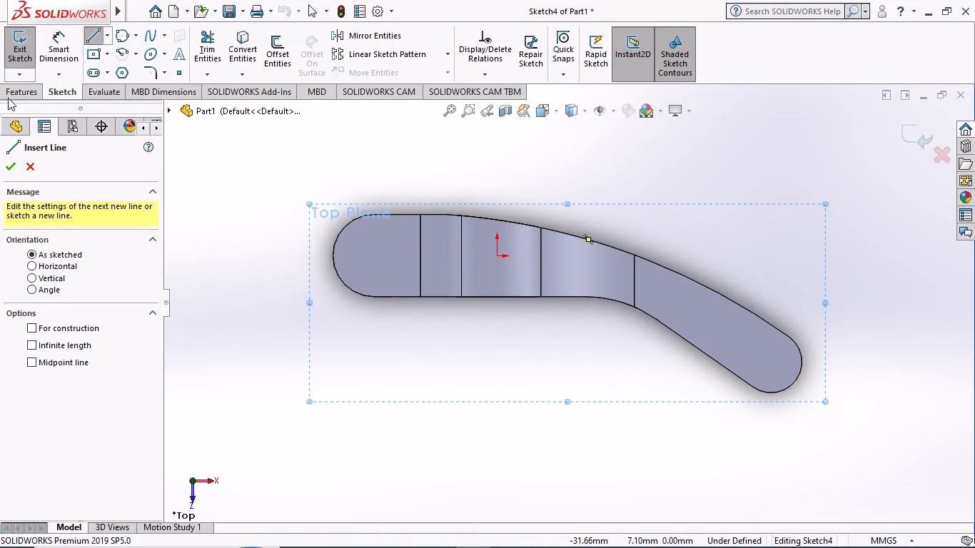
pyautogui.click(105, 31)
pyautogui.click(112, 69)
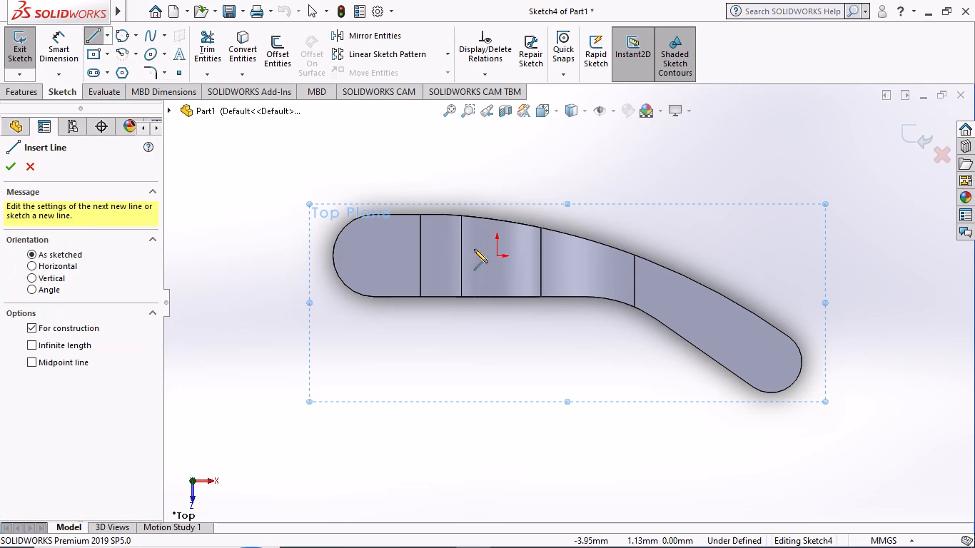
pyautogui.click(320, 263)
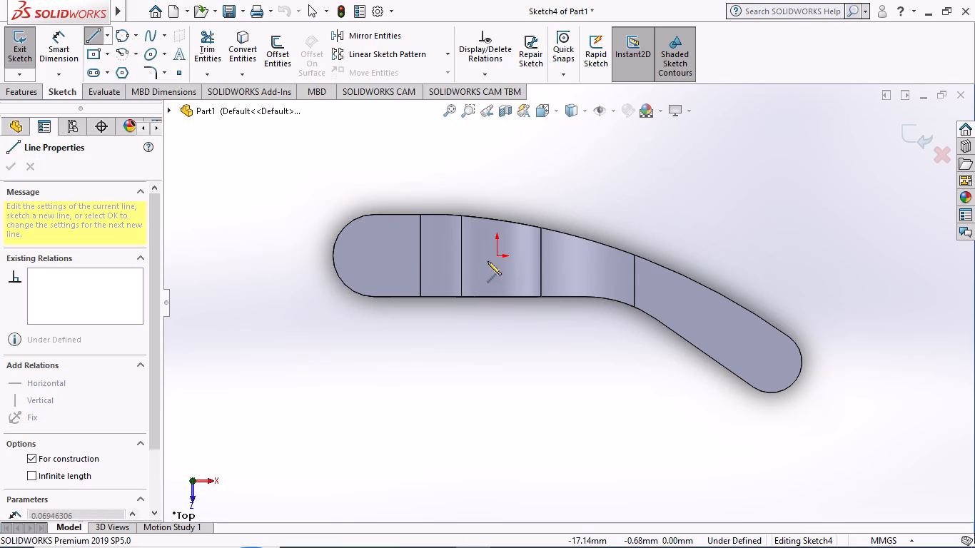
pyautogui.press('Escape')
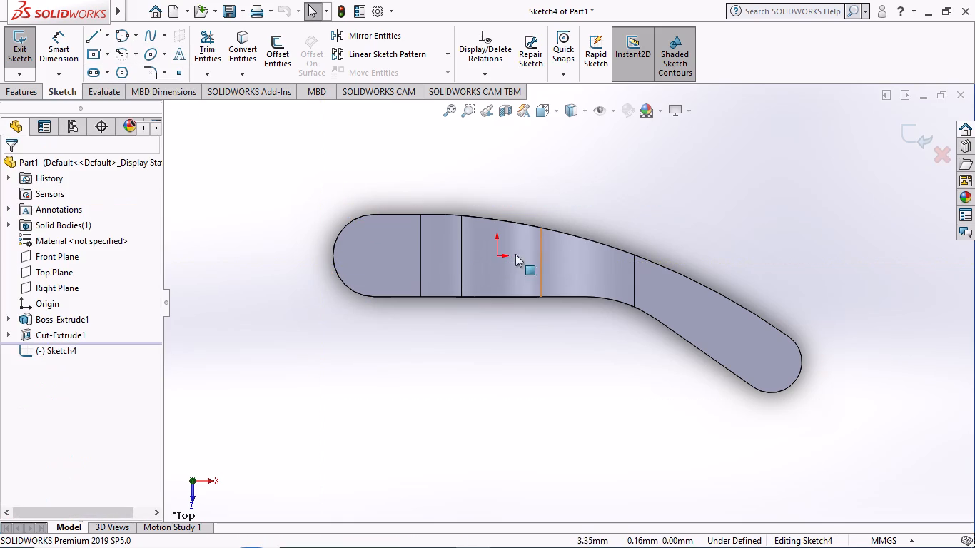
# Sketch a vertical centerline about 17 mm long through the origin, extending past both long edges of the arm.
pyautogui.click(110, 35)
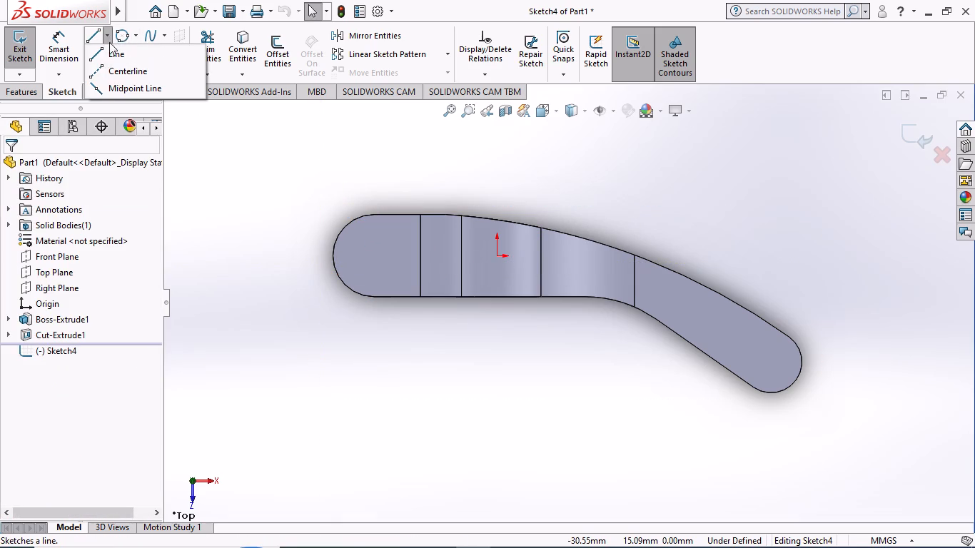
pyautogui.click(112, 73)
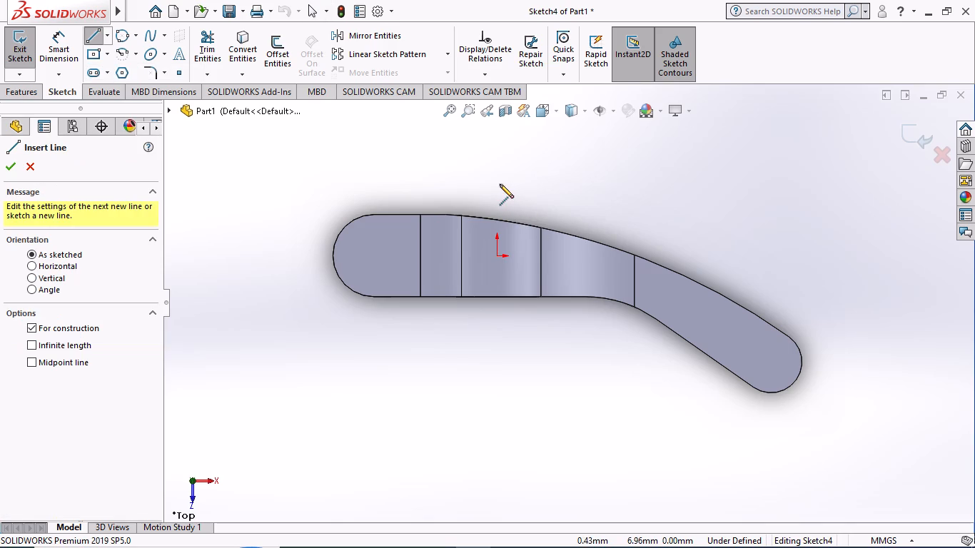
pyautogui.click(497, 185)
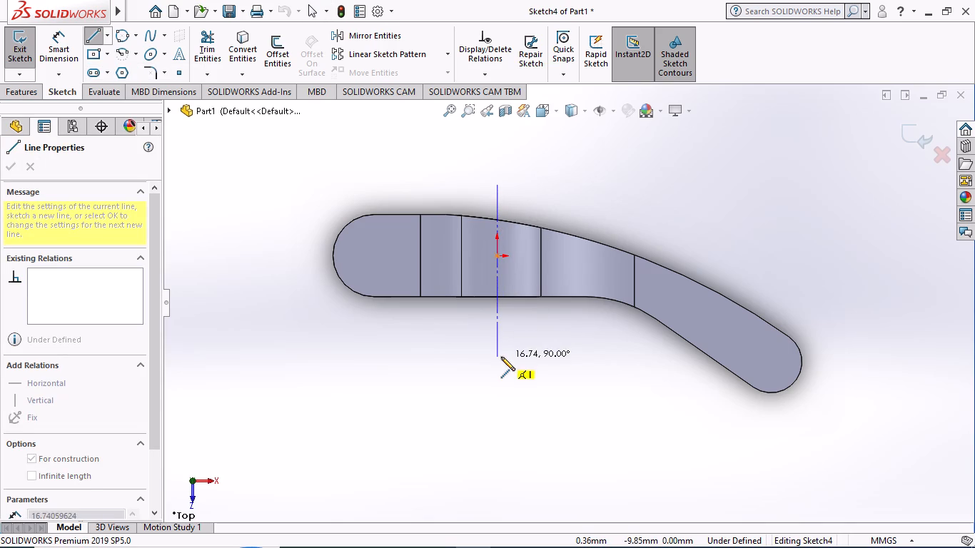
pyautogui.click(501, 357)
pyautogui.press('Escape')
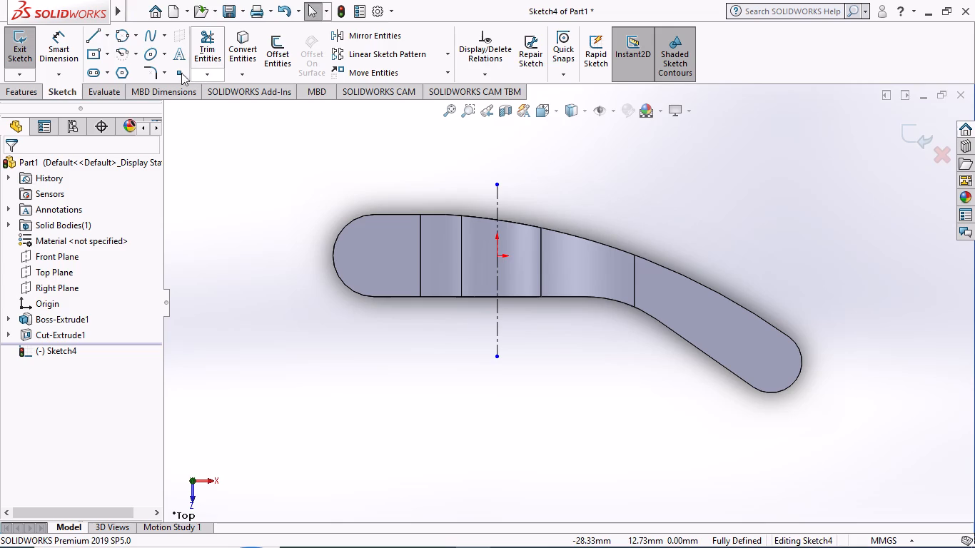
# Sketch a vertical line about 4.5 mm long from the arm's upper curved edge down into the body, on the +X side of the centerline.
pyautogui.click(91, 34)
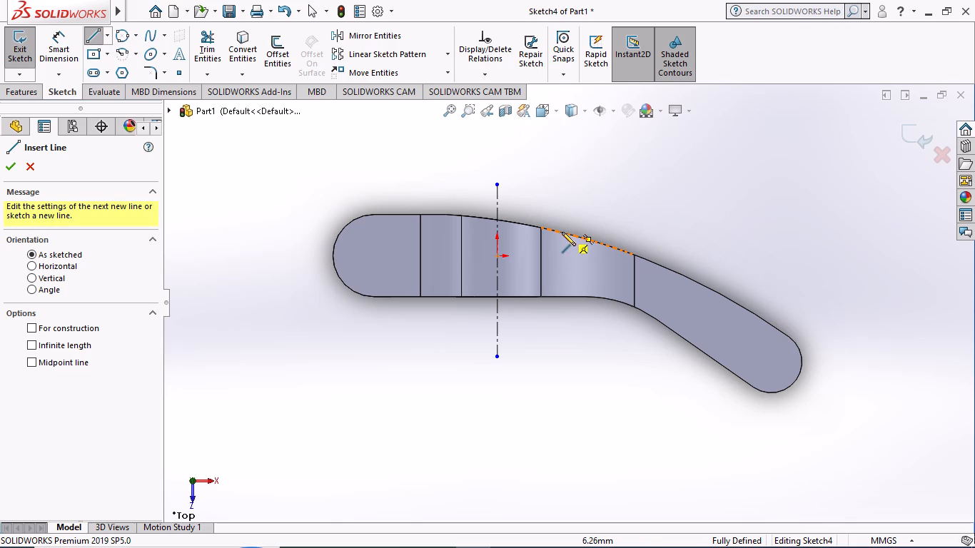
pyautogui.click(562, 233)
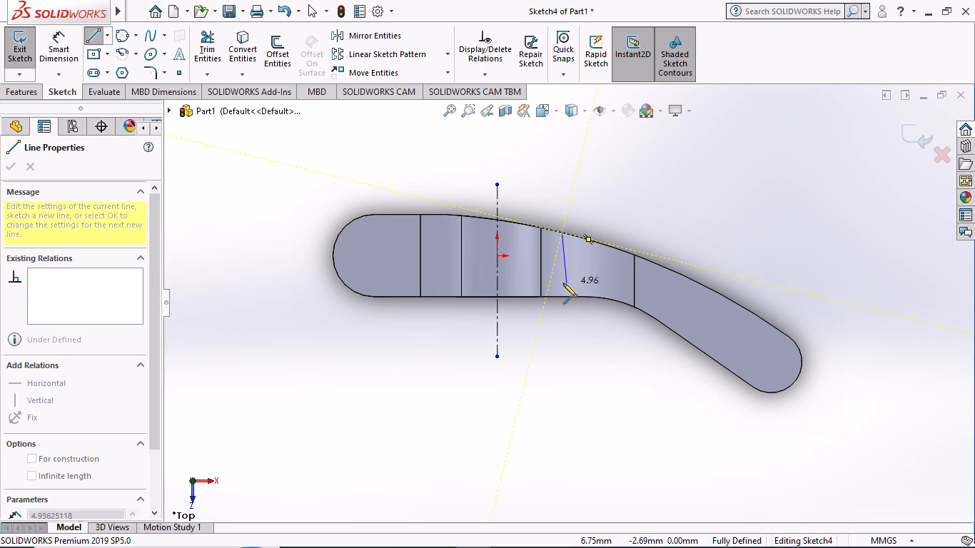
pyautogui.click(561, 279)
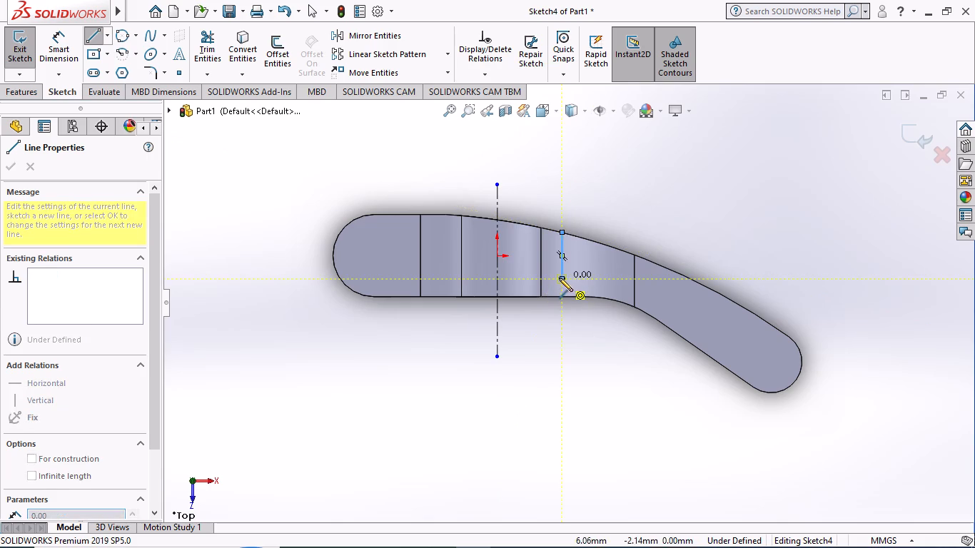
pyautogui.press('Escape')
# Dimension the short vertical line 6 mm from the centerline.
pyautogui.click(44, 39)
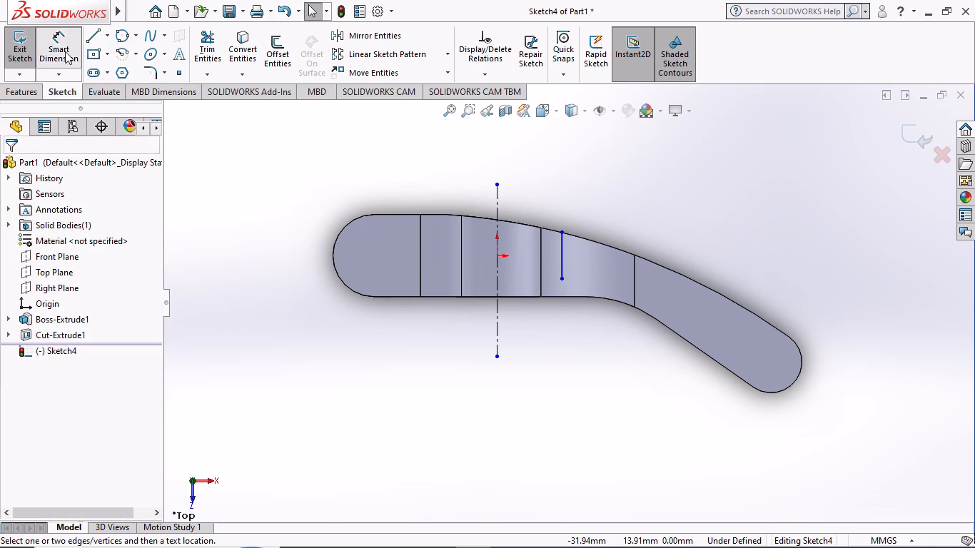
pyautogui.scroll(-2, 568, 262)
pyautogui.click(462, 270)
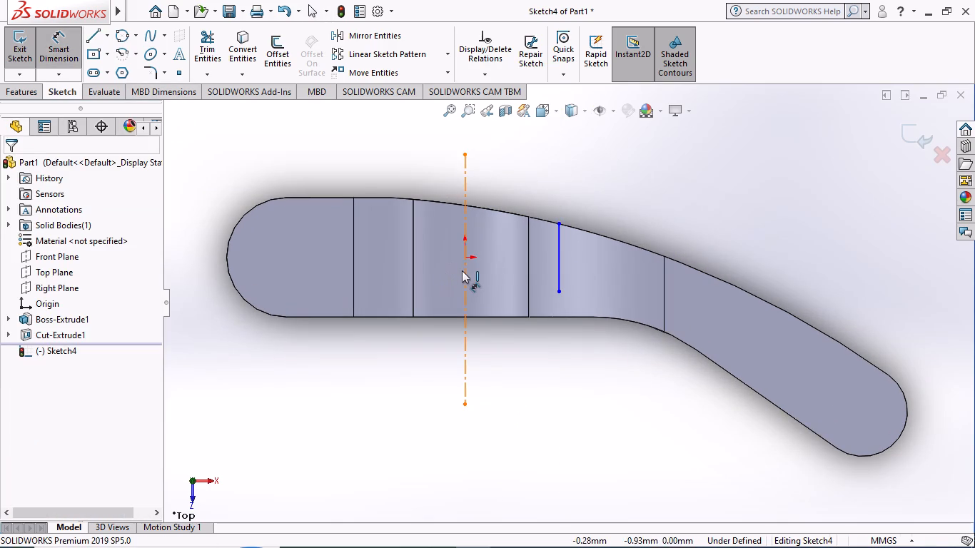
pyautogui.click(557, 248)
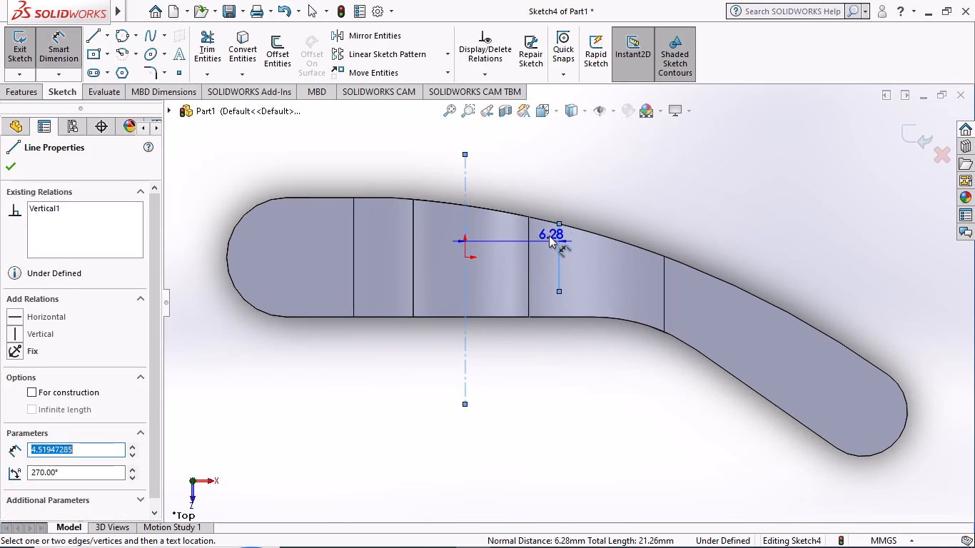
pyautogui.click(513, 180)
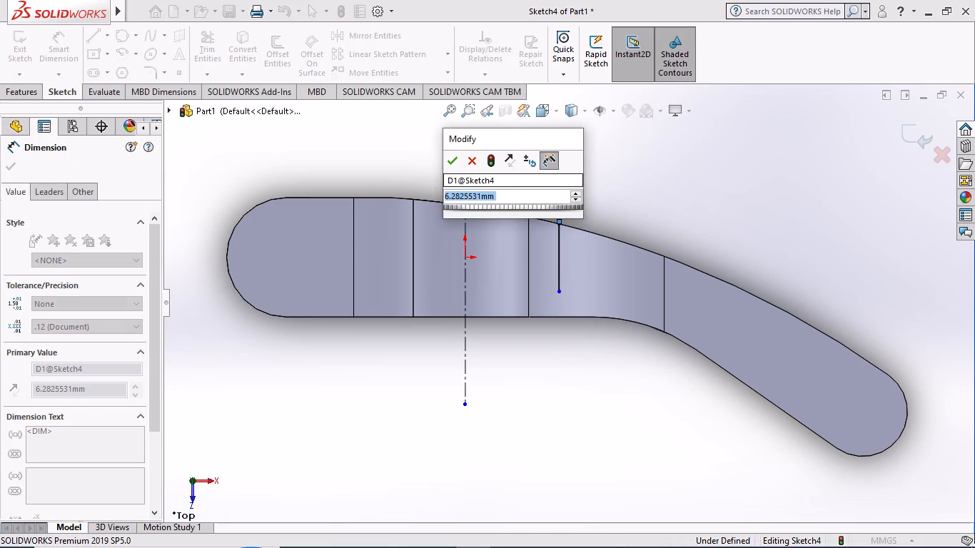
pyautogui.press('6')
pyautogui.press('Return')
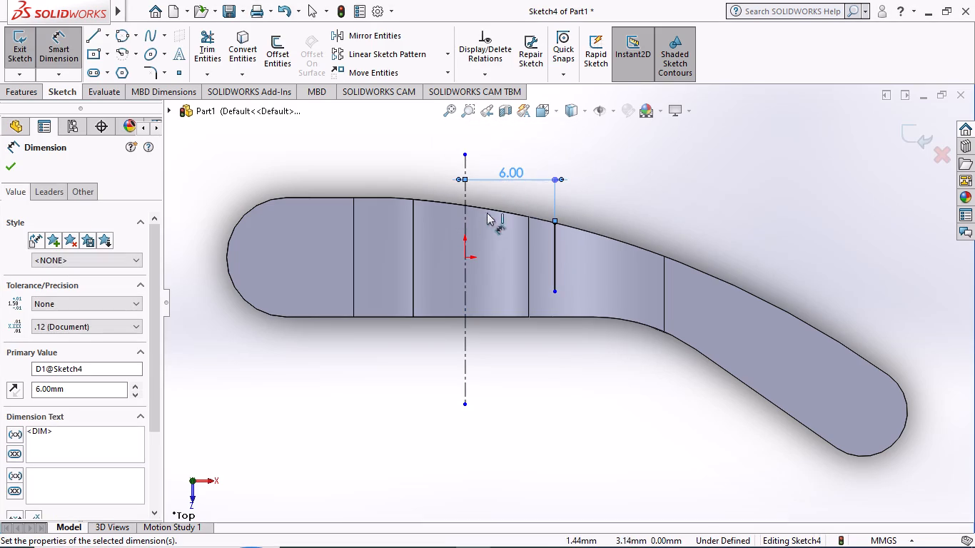
# Dimension the short vertical line's length as 4 mm.
pyautogui.click(552, 250)
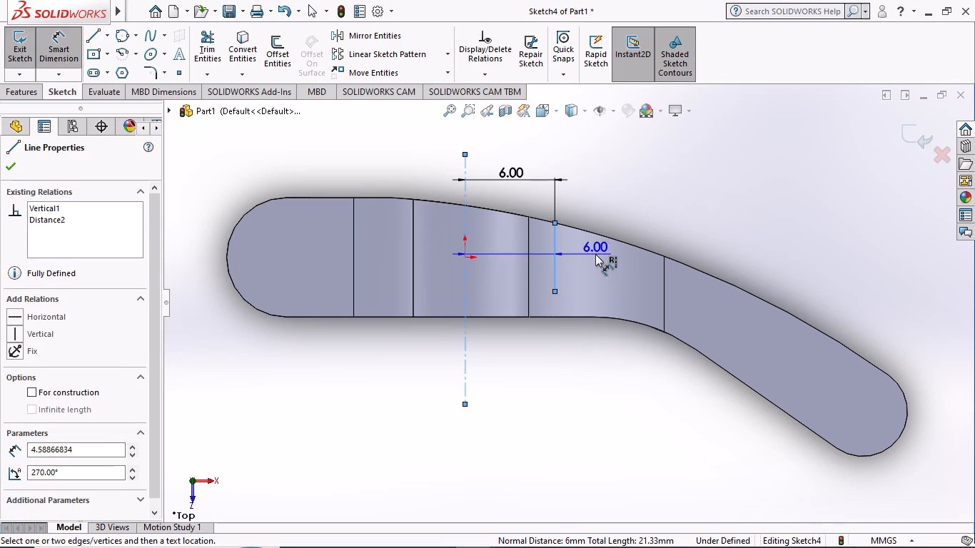
pyautogui.press('Escape')
pyautogui.click(595, 253)
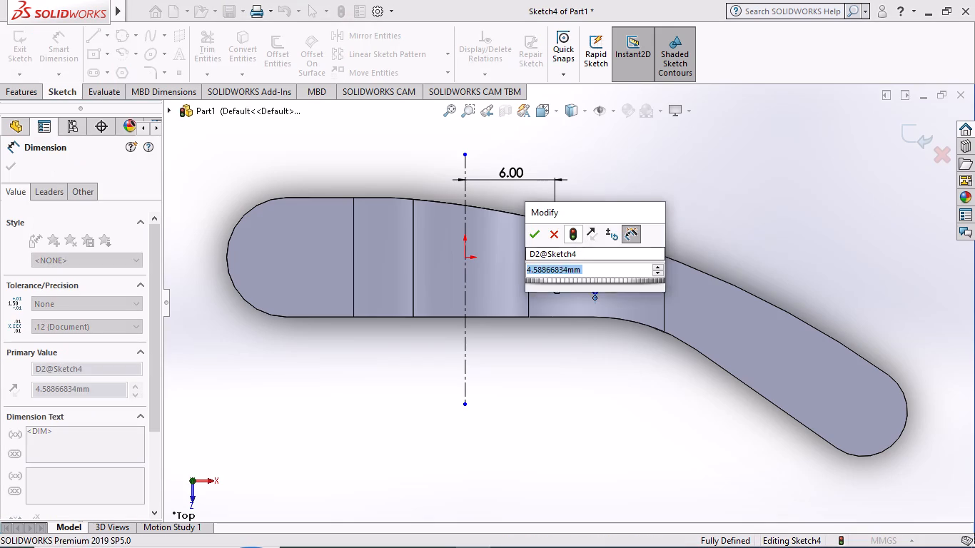
pyautogui.press('4')
pyautogui.press('Return')
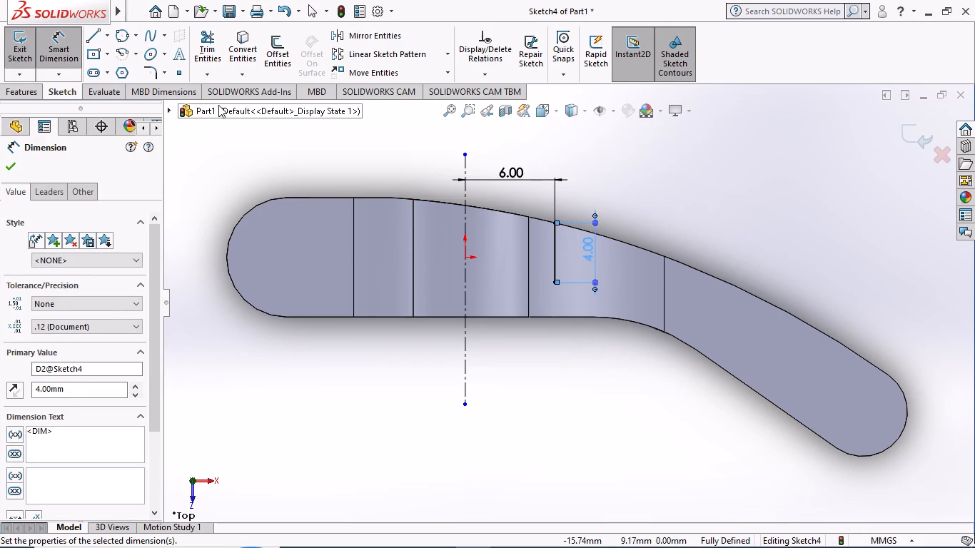
# Convert the two adjoining upper curved edges around the centerline and the short vertical line into sketch entities.
pyautogui.click(248, 50)
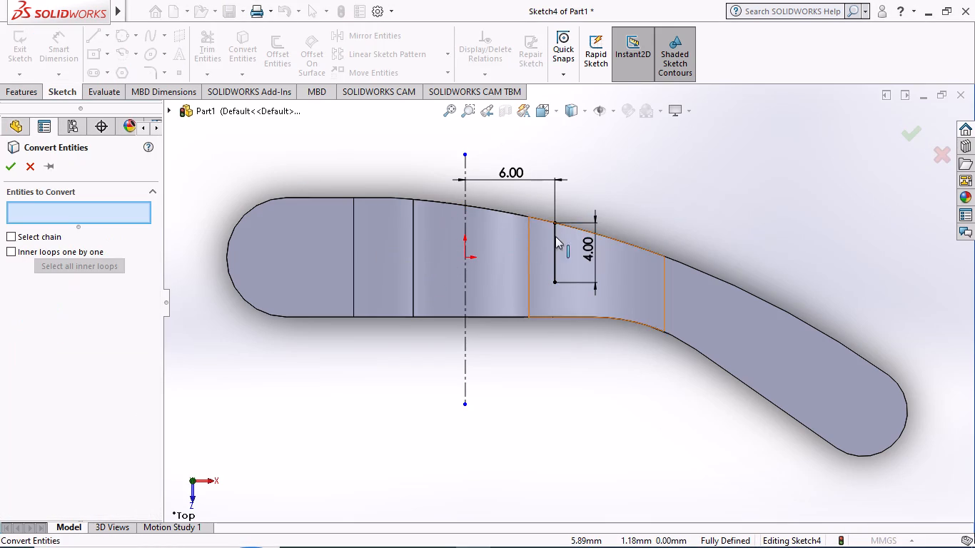
pyautogui.click(536, 218)
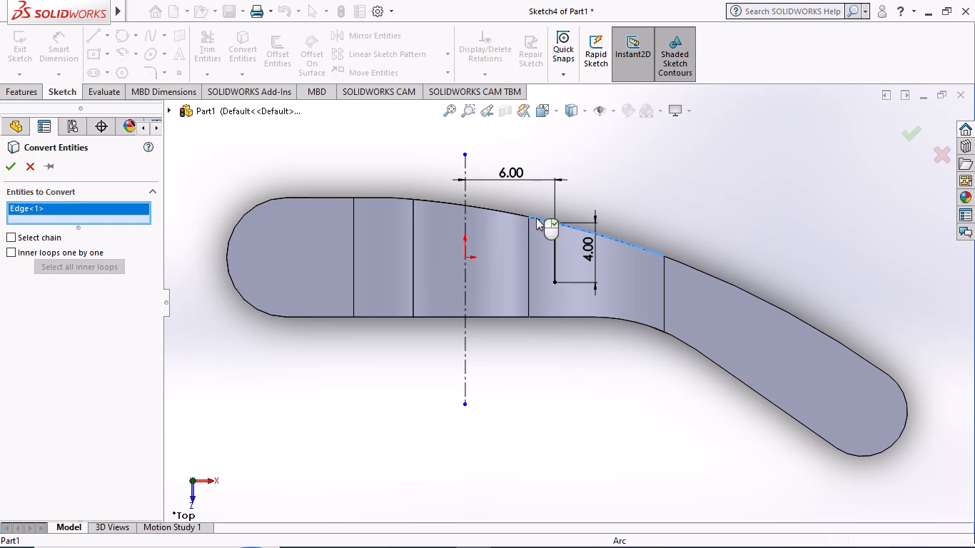
pyautogui.click(500, 211)
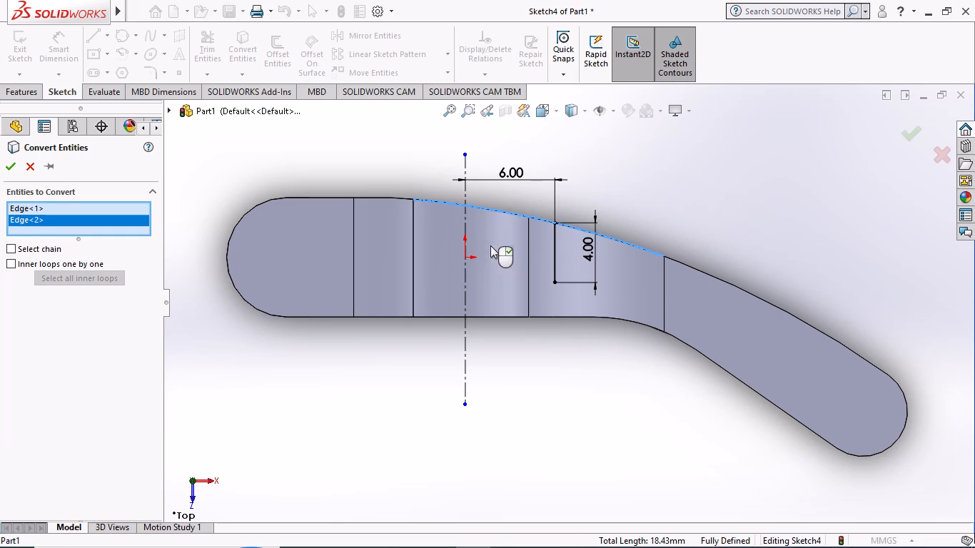
pyautogui.click(7, 163)
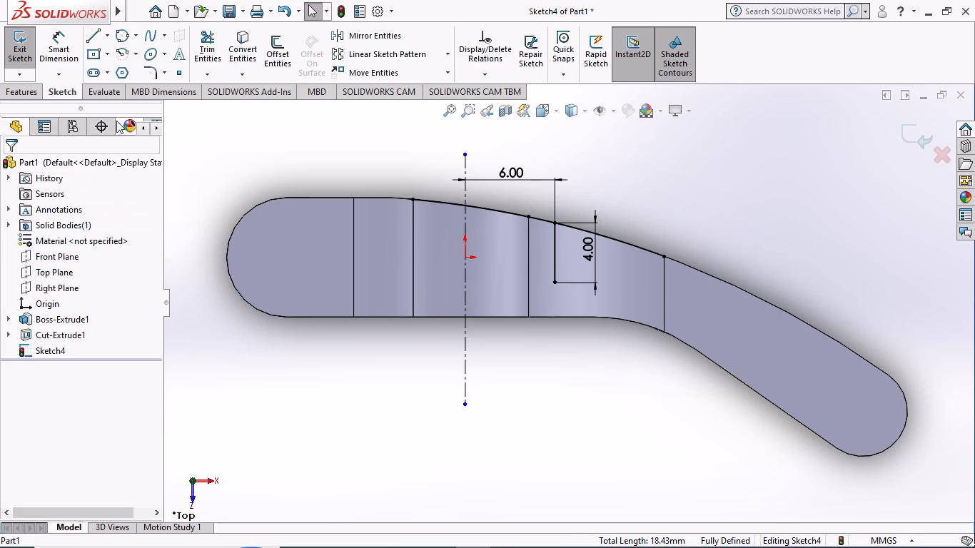
# Sketch a slanted line from the vertical line's lower end across the centerline to the converted upper curve, about 9.5 mm long.
pyautogui.click(94, 34)
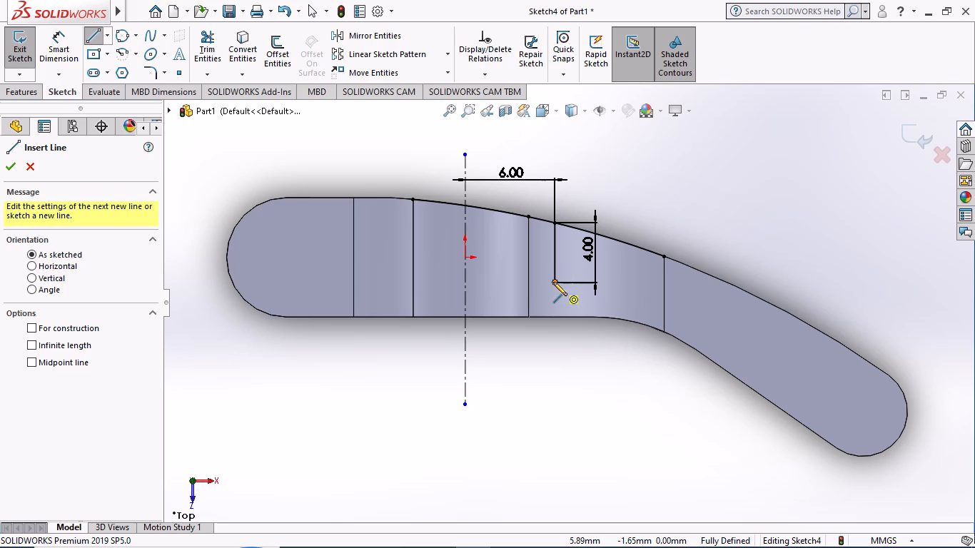
pyautogui.click(553, 282)
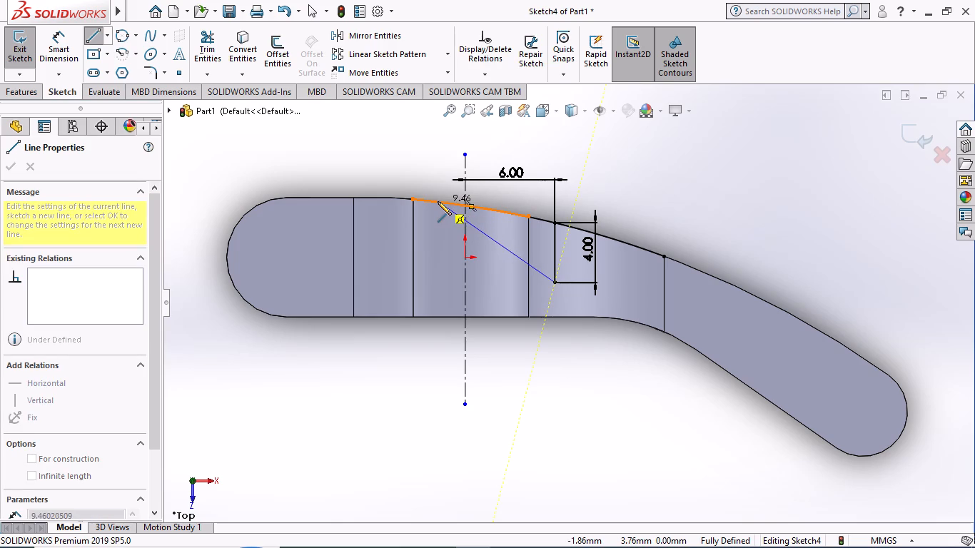
pyautogui.click(438, 201)
pyautogui.press('Escape')
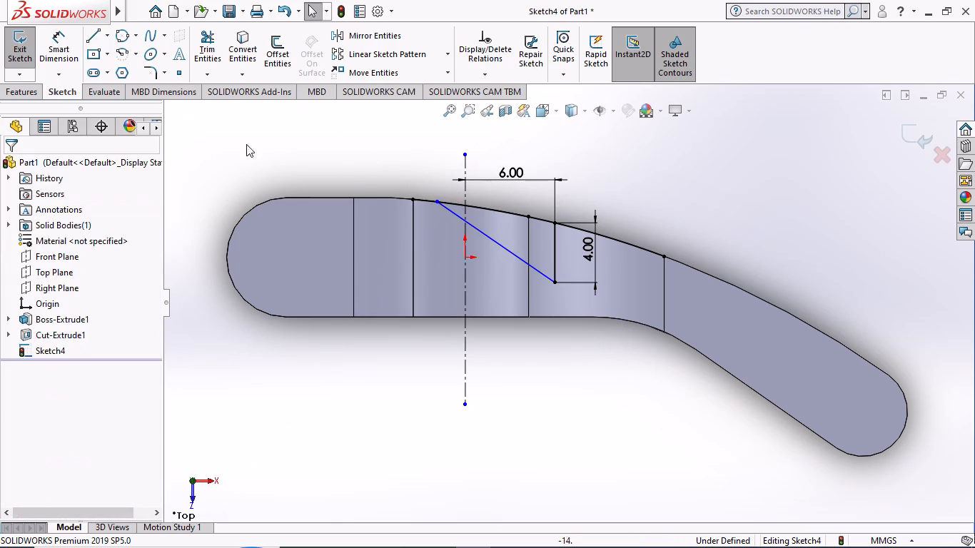
# Dimension the horizontal distance between the triangle's two corners on the upper curve as 8 mm.
pyautogui.click(51, 49)
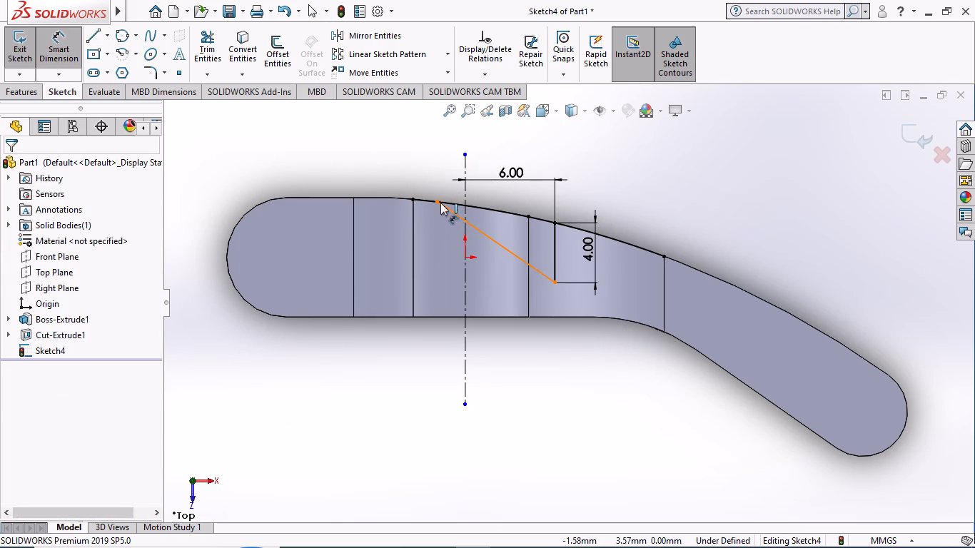
pyautogui.click(435, 200)
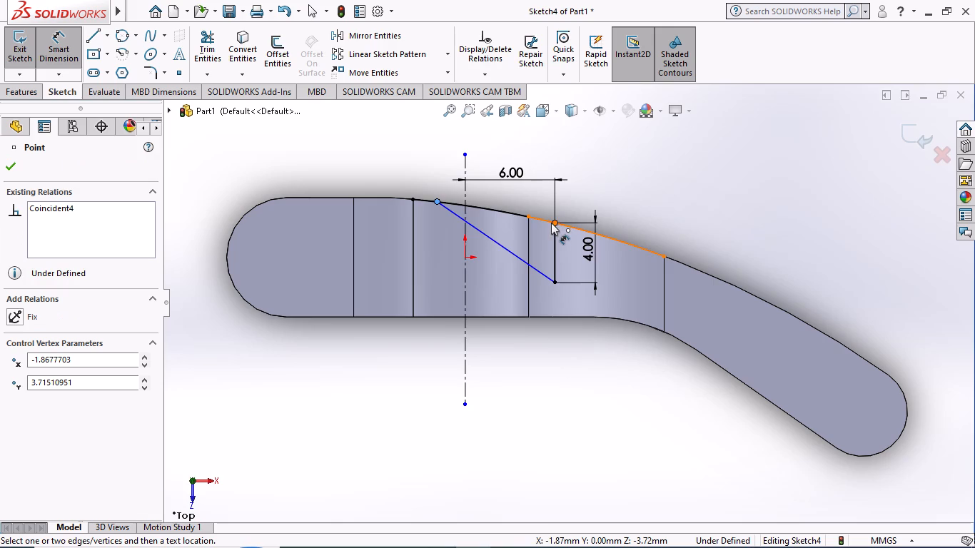
pyautogui.click(554, 222)
pyautogui.click(532, 163)
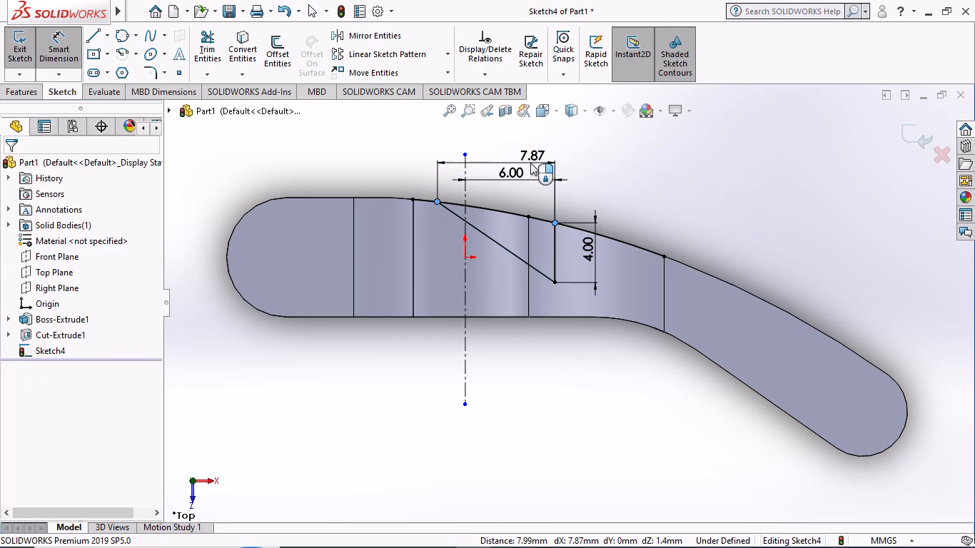
pyautogui.press('8')
pyautogui.press('Return')
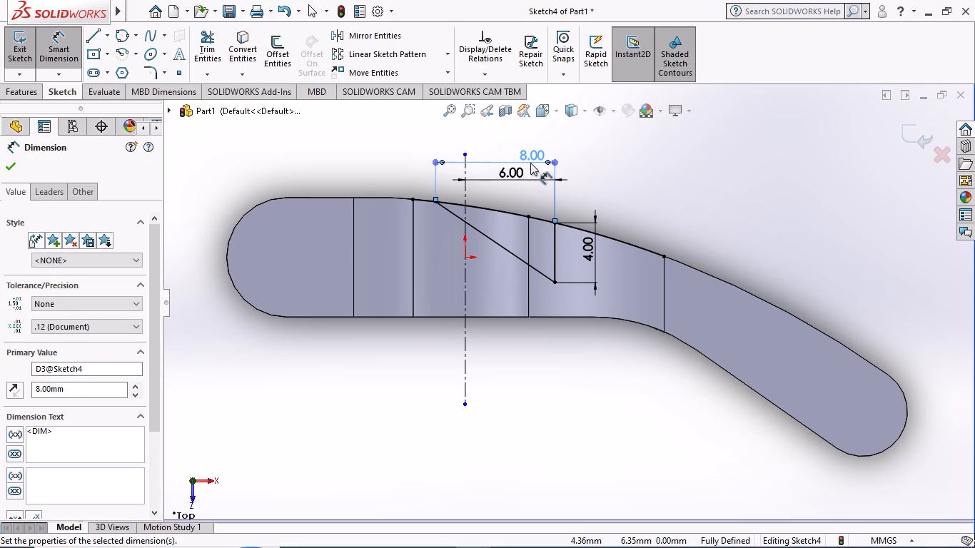
pyautogui.click(11, 163)
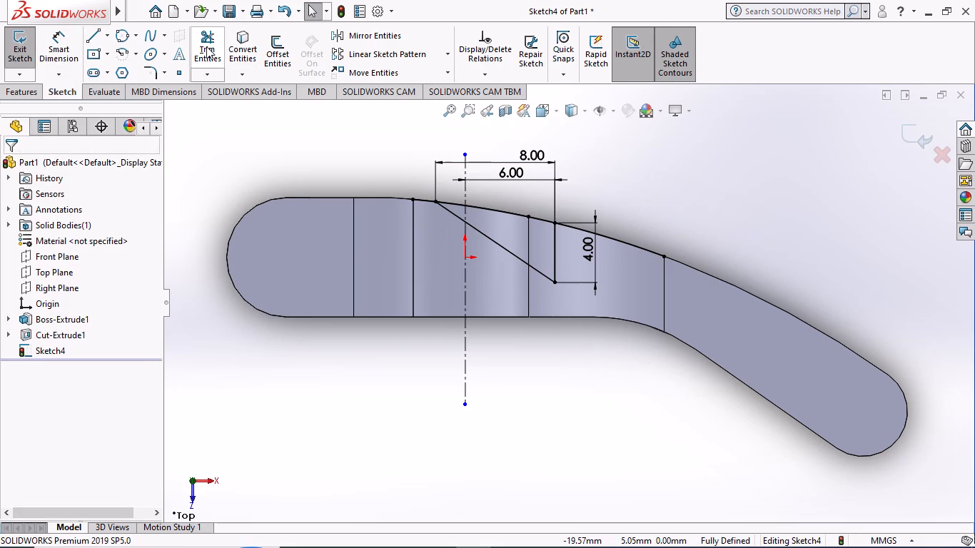
# Trim the converted curve beyond both upper corners to the closest intersection, leaving a closed triangular profile.
pyautogui.click(204, 47)
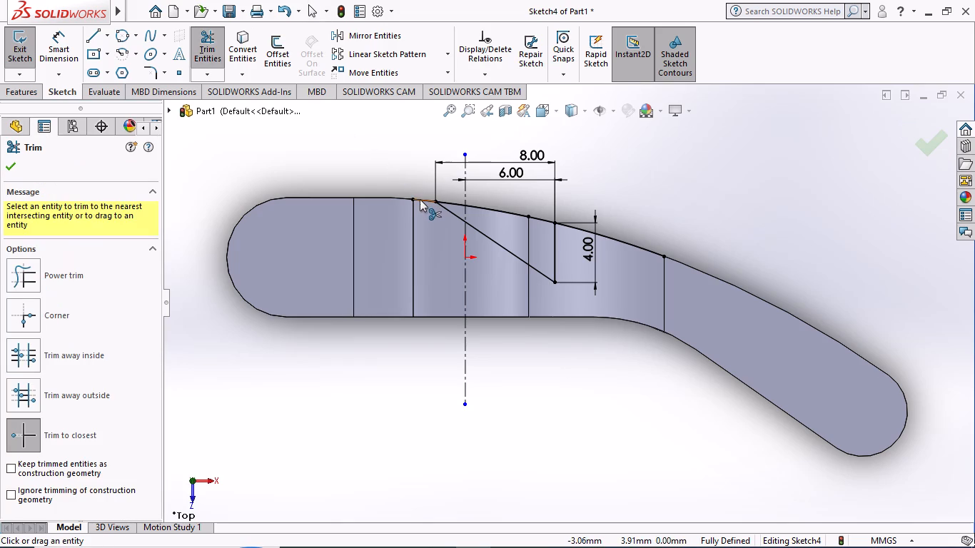
pyautogui.click(420, 199)
pyautogui.scroll(-6, 434, 201)
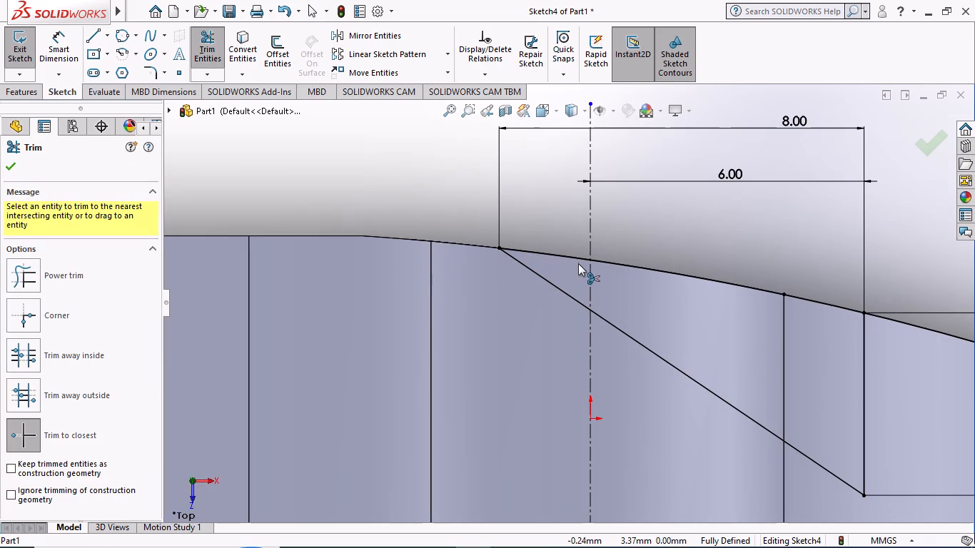
pyautogui.scroll(2, 732, 355)
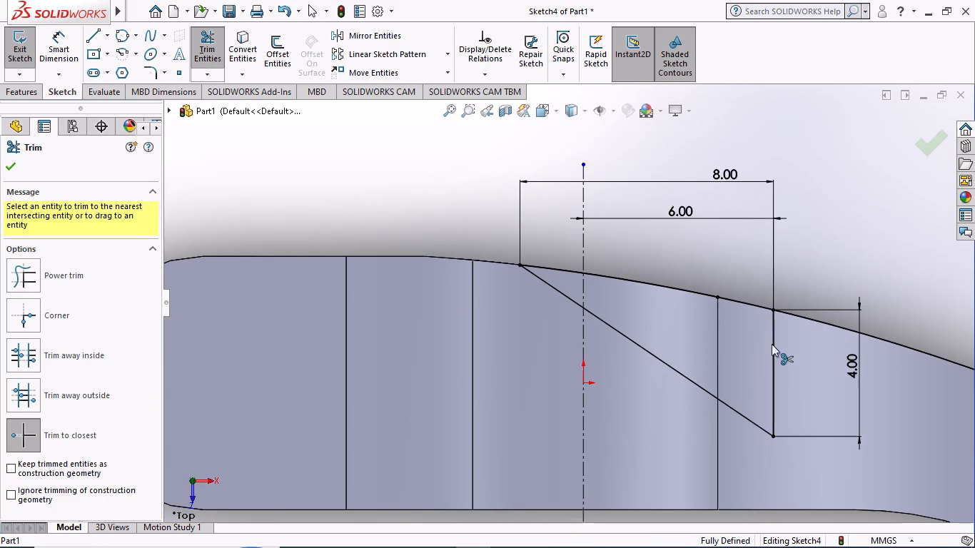
pyautogui.click(805, 318)
pyautogui.scroll(3, 794, 357)
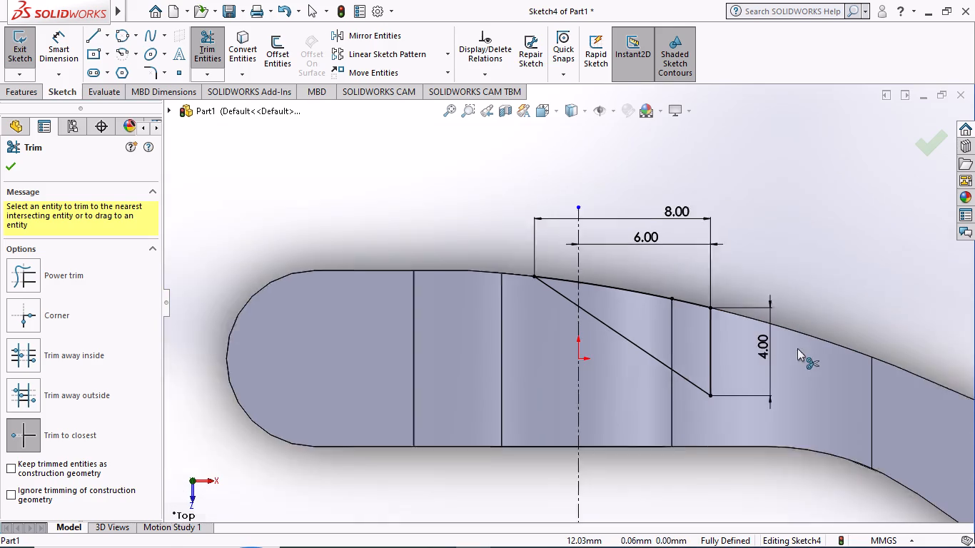
pyautogui.scroll(-3, 675, 294)
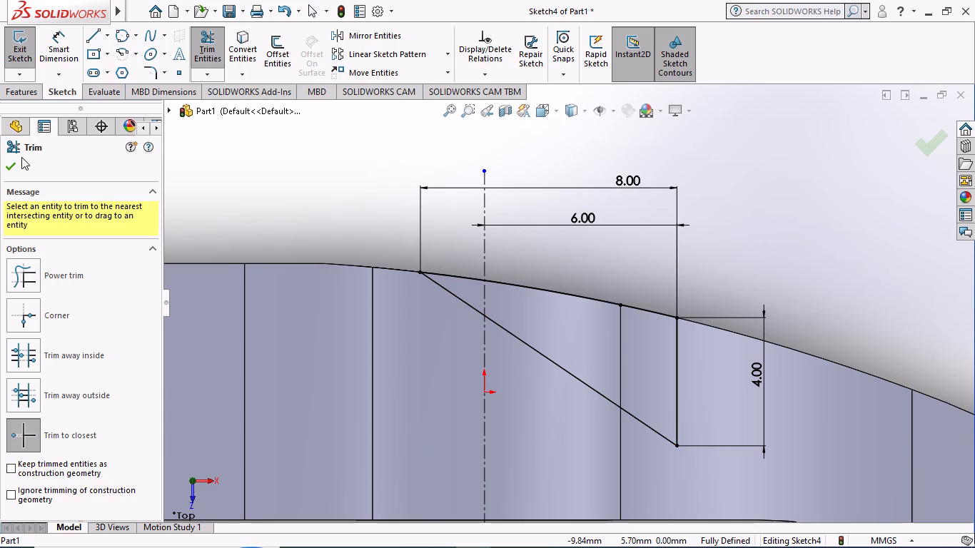
pyautogui.click(4, 166)
# Cut-extrude the closed triangular profile with a Mid Plane end condition, 6 mm in total depth.
pyautogui.scroll(3, 246, 268)
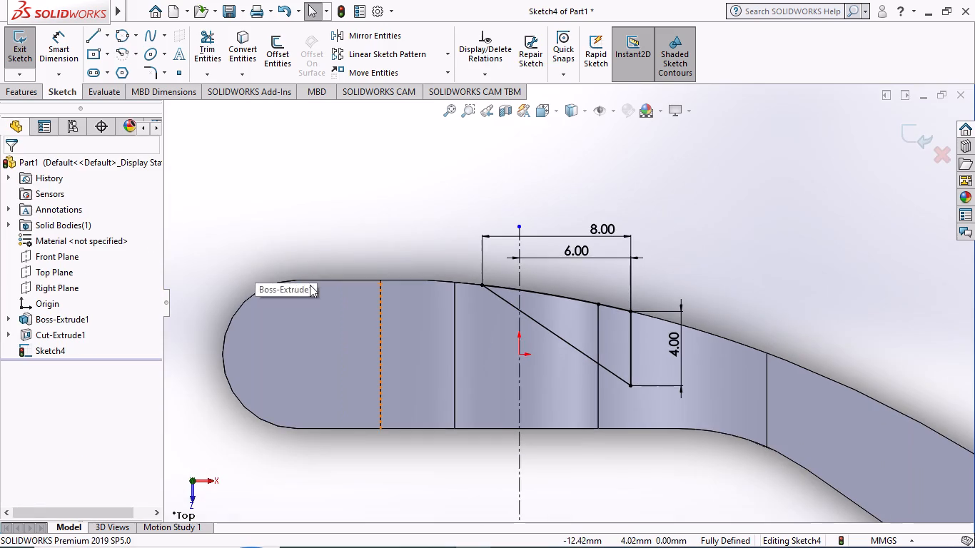
pyautogui.click(36, 90)
pyautogui.click(203, 52)
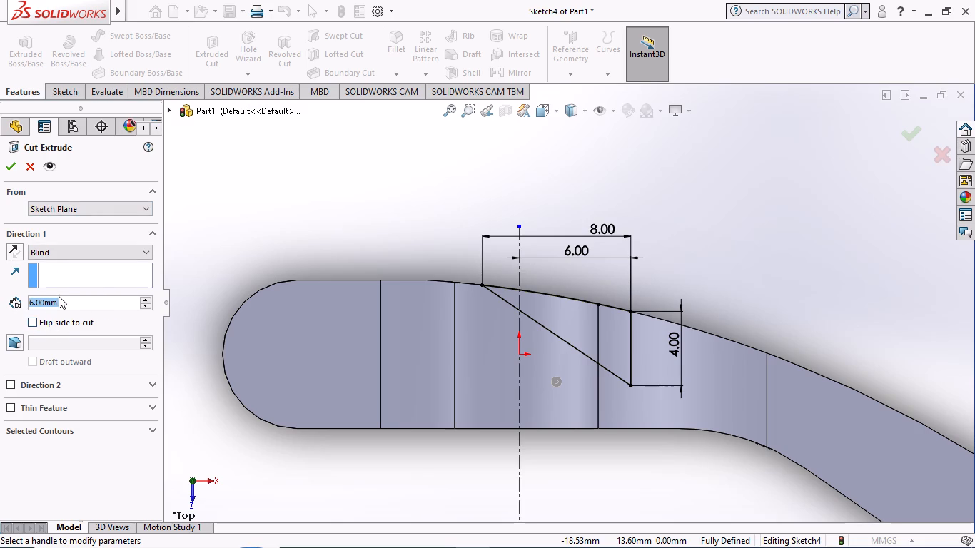
pyautogui.click(146, 248)
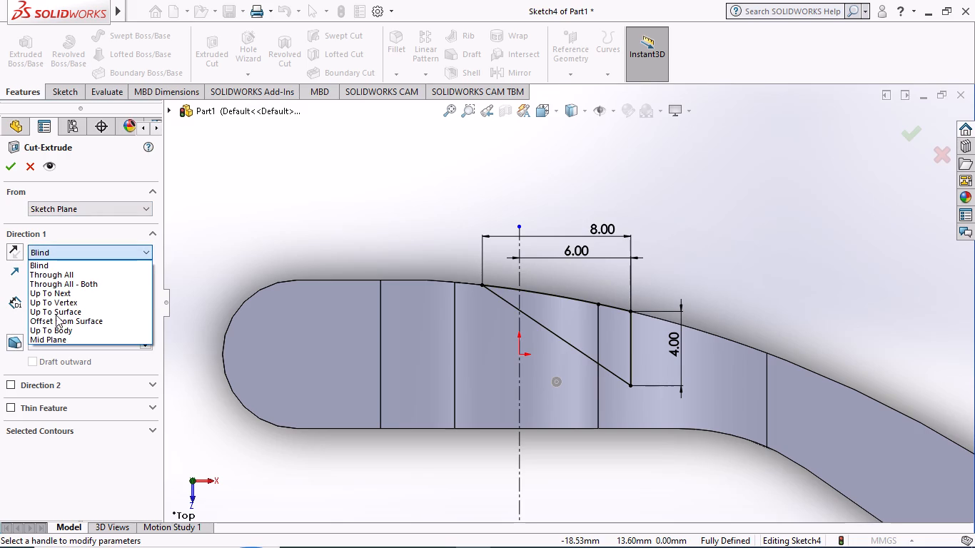
pyautogui.click(53, 335)
pyautogui.click(10, 168)
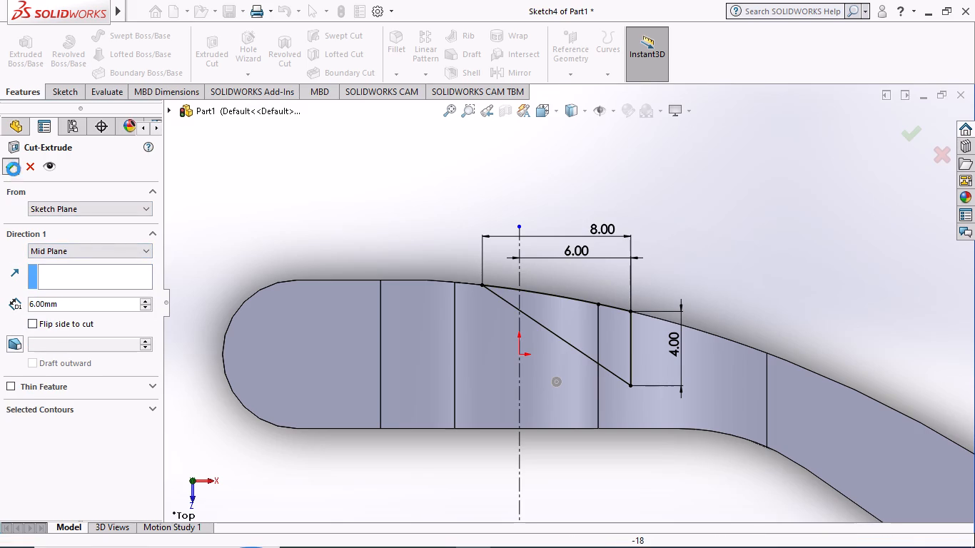
# Examine the new wedge-shaped cut between the two holes from several angles and distances.
pyautogui.scroll(1, 354, 215)
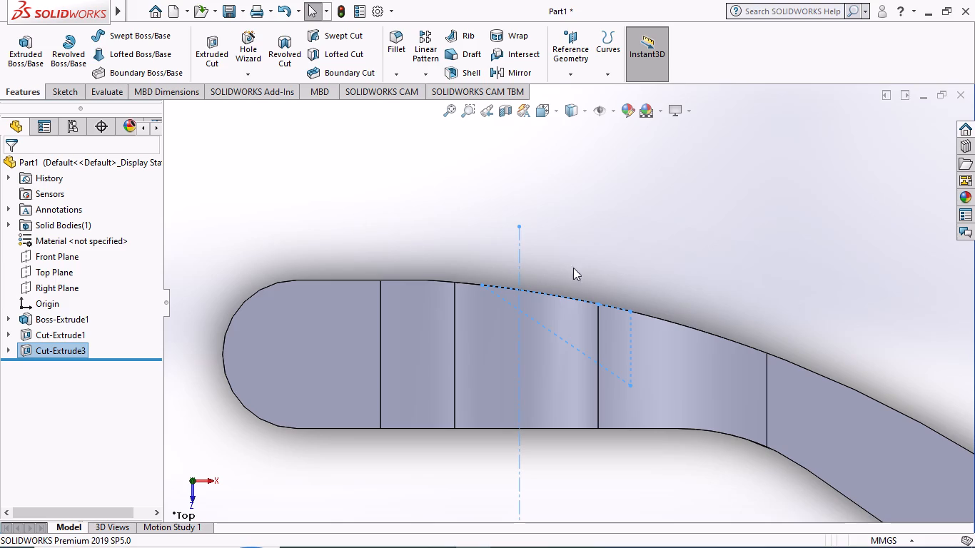
pyautogui.moveTo(764, 273); pyautogui.dragTo(706, 374, button='middle')
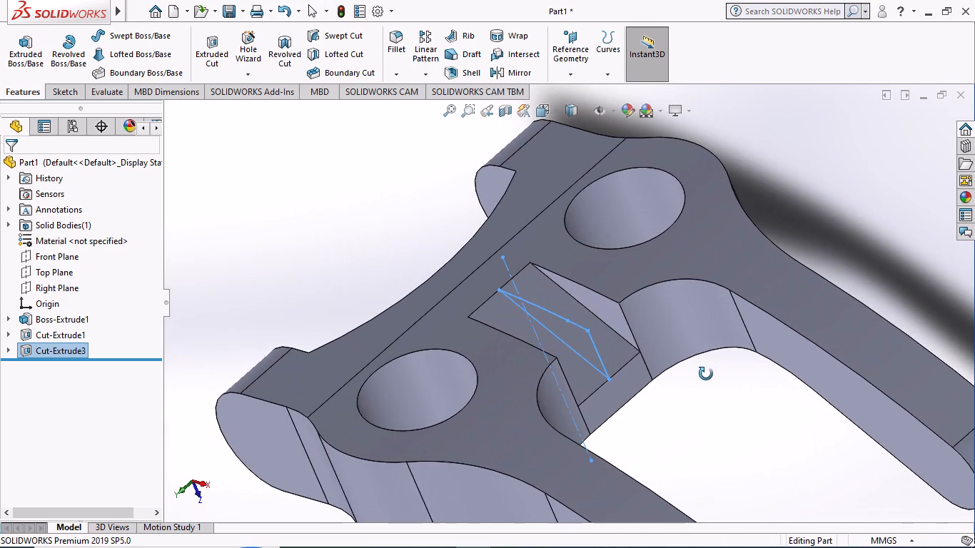
pyautogui.moveTo(706, 374); pyautogui.dragTo(729, 347, button='middle')
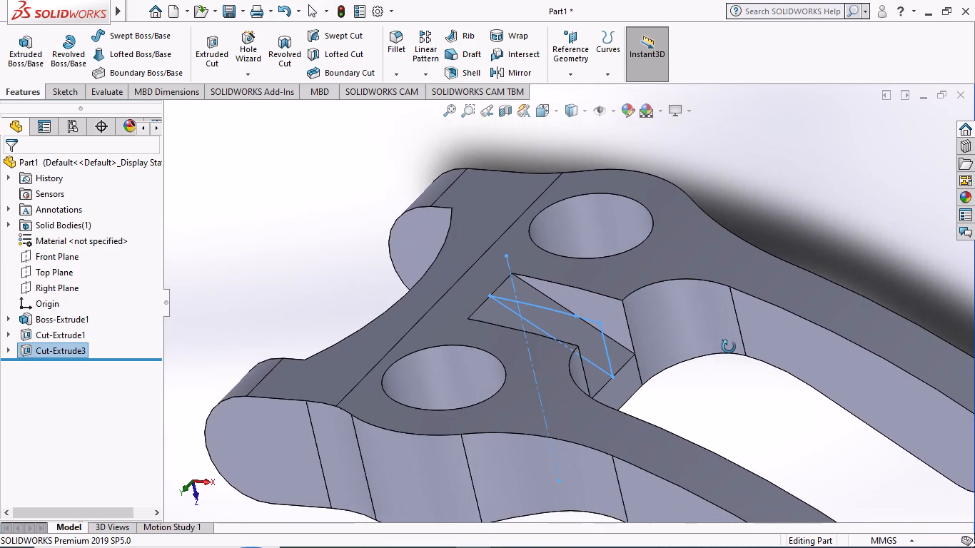
pyautogui.moveTo(729, 347); pyautogui.dragTo(642, 401, button='middle')
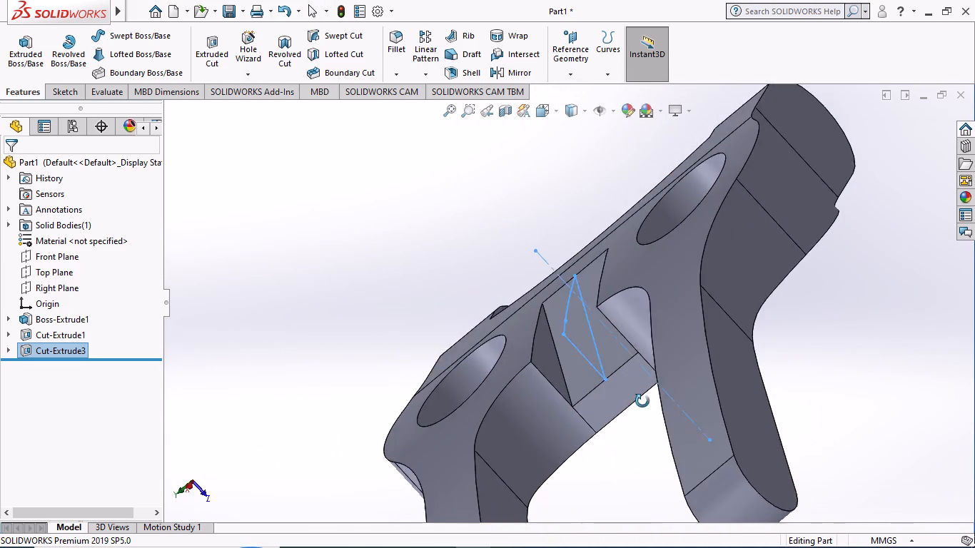
pyautogui.moveTo(642, 401); pyautogui.dragTo(595, 458, button='middle')
pyautogui.scroll(3, 590, 430)
pyautogui.scroll(1, 478, 268)
pyautogui.moveTo(470, 267); pyautogui.dragTo(542, 305, button='middle')
pyautogui.scroll(1, 470, 267)
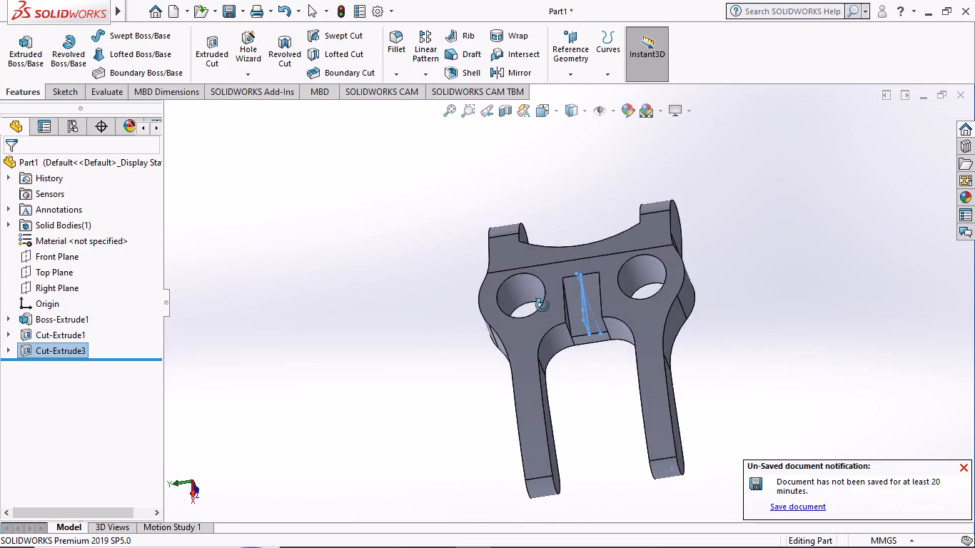
pyautogui.moveTo(542, 305); pyautogui.dragTo(540, 306, button='middle')
pyautogui.scroll(1, 540, 308)
pyautogui.scroll(-2, 786, 305)
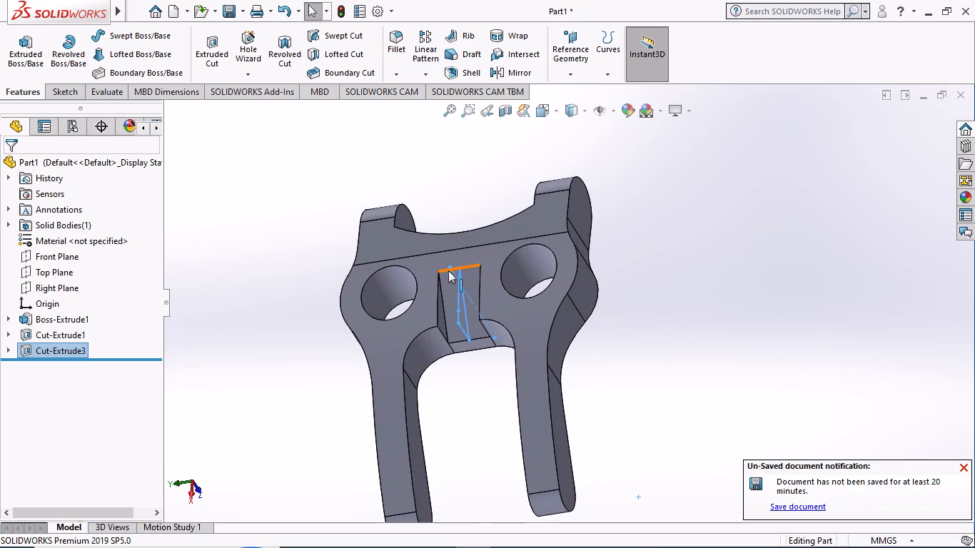
pyautogui.scroll(2, 442, 272)
pyautogui.scroll(-1, 350, 278)
pyautogui.scroll(-2, 423, 303)
pyautogui.scroll(-2, 617, 358)
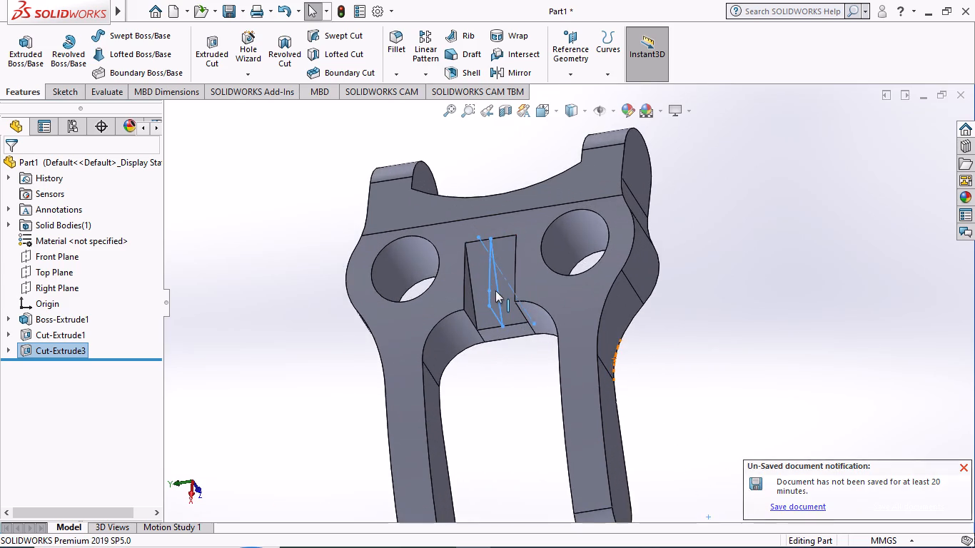
pyautogui.scroll(-2, 493, 288)
pyautogui.scroll(6, 474, 280)
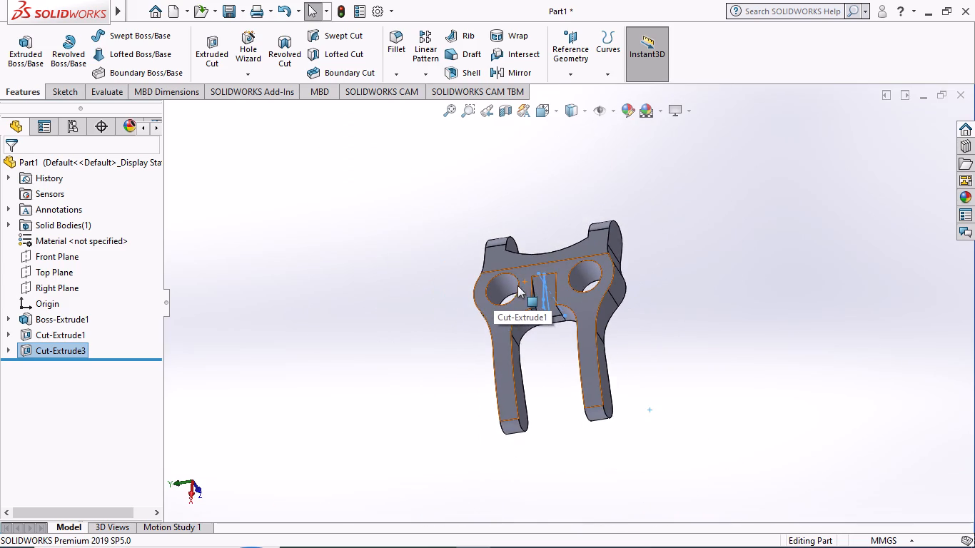
pyautogui.scroll(-3, 527, 277)
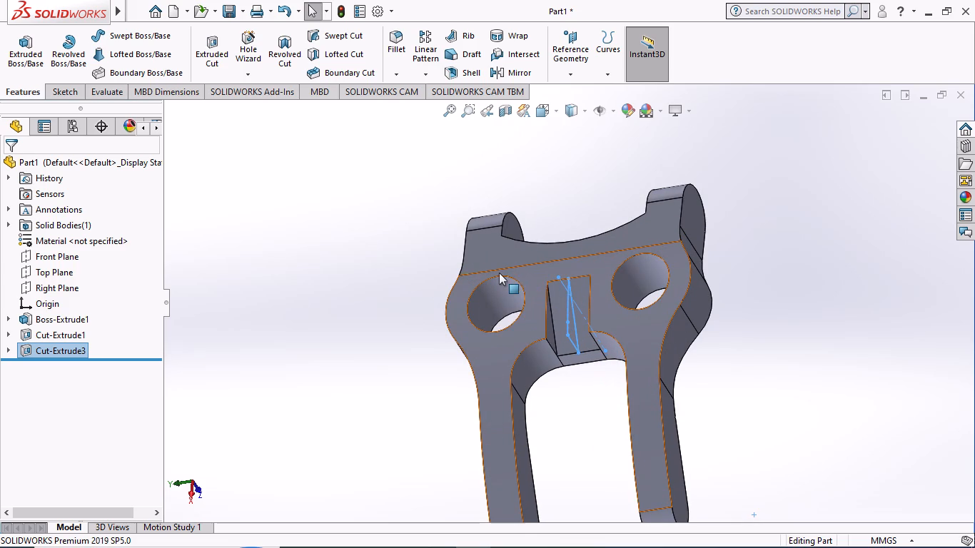
pyautogui.scroll(1, 499, 273)
pyautogui.scroll(1, 461, 323)
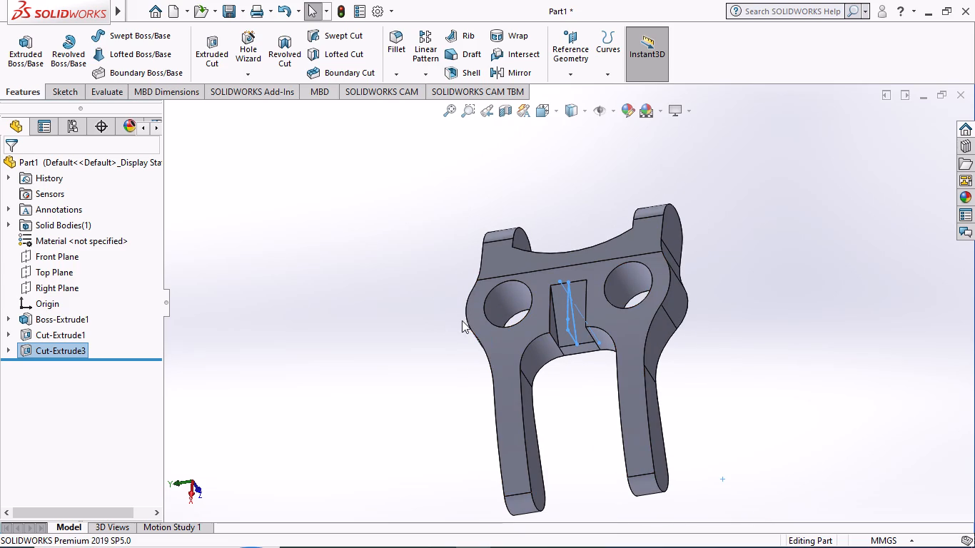
pyautogui.scroll(1, 462, 320)
pyautogui.scroll(-2, 522, 302)
pyautogui.click(360, 293)
pyautogui.scroll(1, 547, 361)
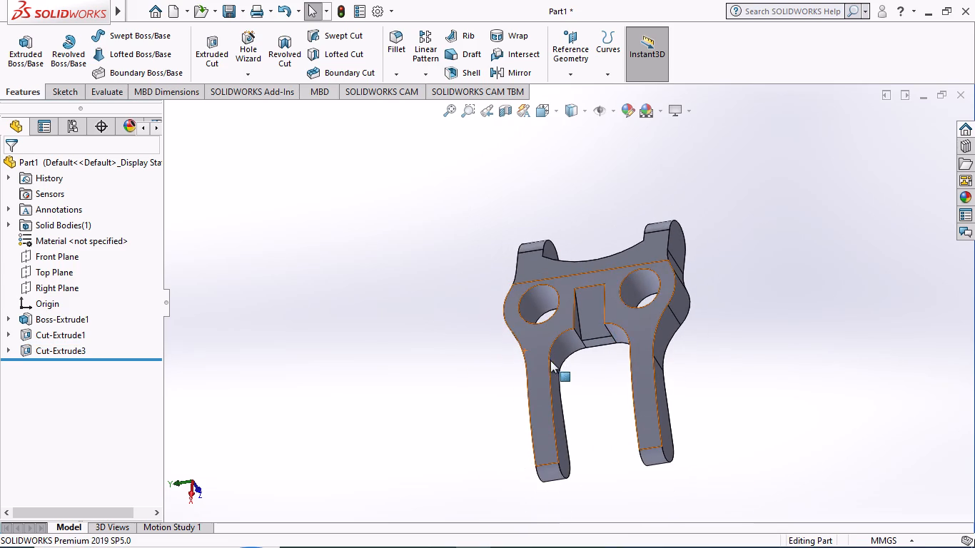
pyautogui.scroll(1, 415, 375)
# Inspect the whole forked arm from the front, side, end and back.
pyautogui.moveTo(415, 375); pyautogui.dragTo(847, 308, button='middle')
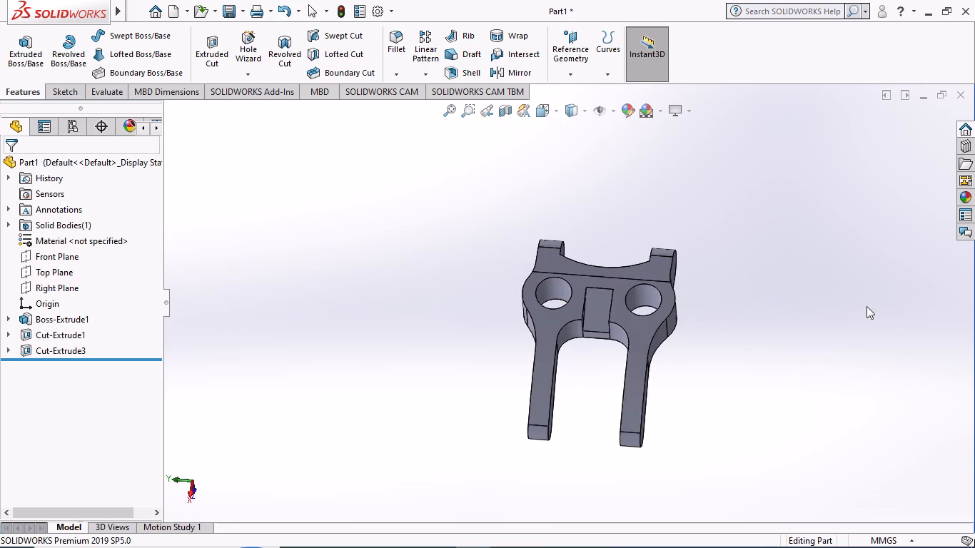
pyautogui.moveTo(400, 327); pyautogui.dragTo(699, 393, button='middle')
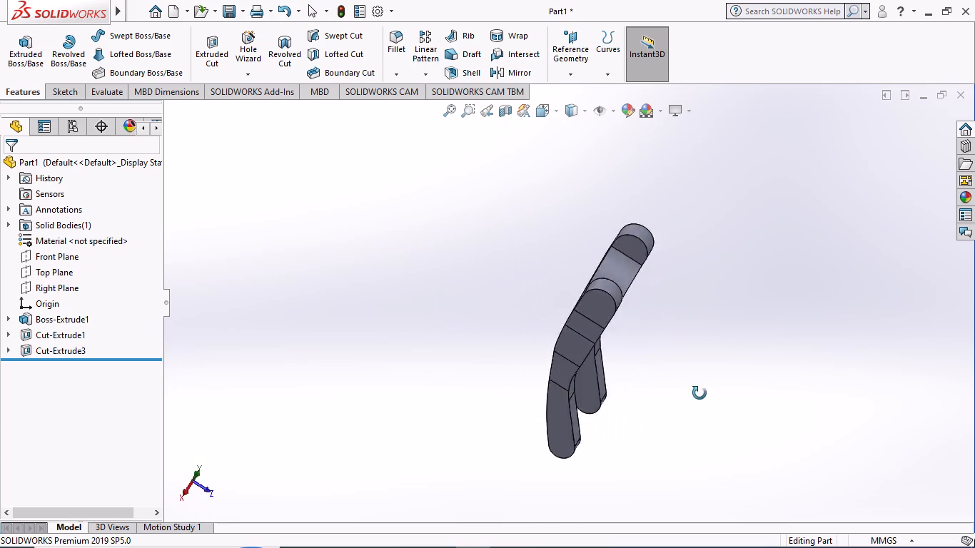
pyautogui.moveTo(699, 393); pyautogui.dragTo(450, 505, button='middle')
pyautogui.scroll(1, 450, 505)
pyautogui.moveTo(442, 308); pyautogui.dragTo(637, 488, button='middle')
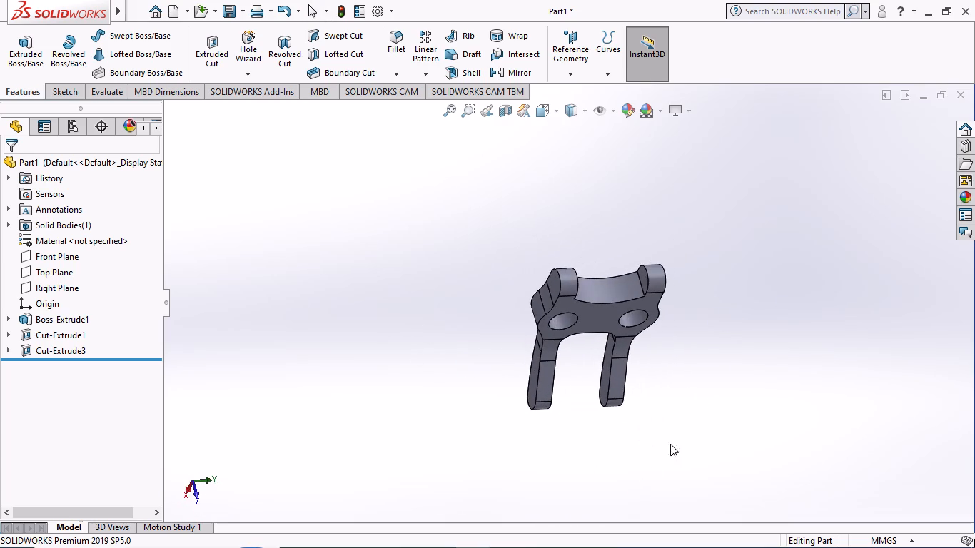
pyautogui.moveTo(714, 257); pyautogui.dragTo(515, 485, button='middle')
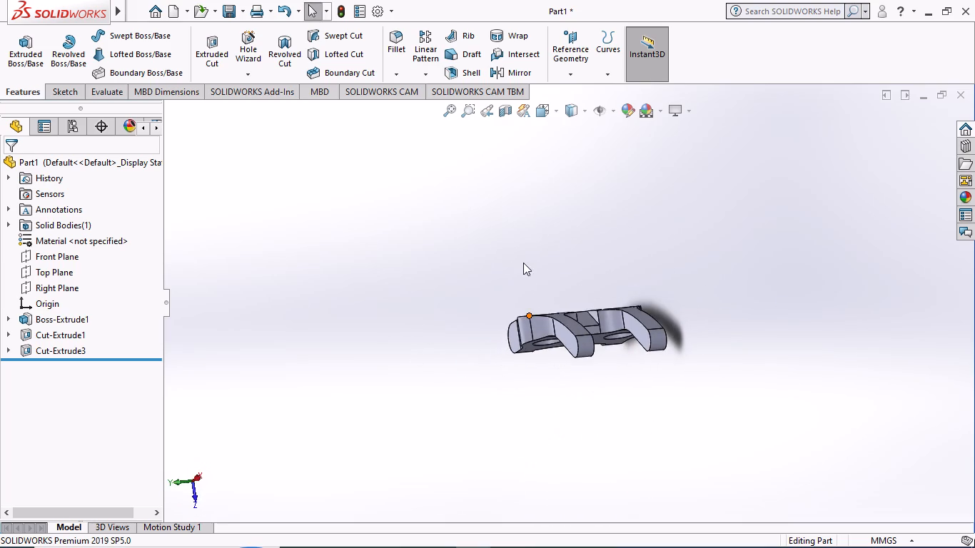
pyautogui.moveTo(522, 256); pyautogui.dragTo(563, 430, button='middle')
pyautogui.scroll(-1, 506, 238)
pyautogui.moveTo(506, 238); pyautogui.dragTo(520, 356, button='middle')
pyautogui.scroll(1, 582, 342)
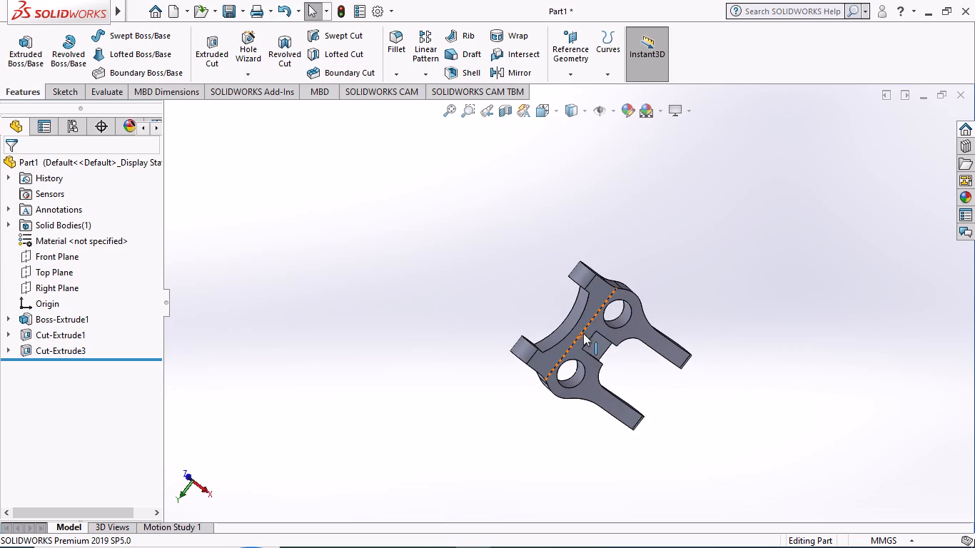
pyautogui.scroll(-1, 637, 247)
pyautogui.scroll(2, 570, 407)
pyautogui.scroll(-2, 562, 314)
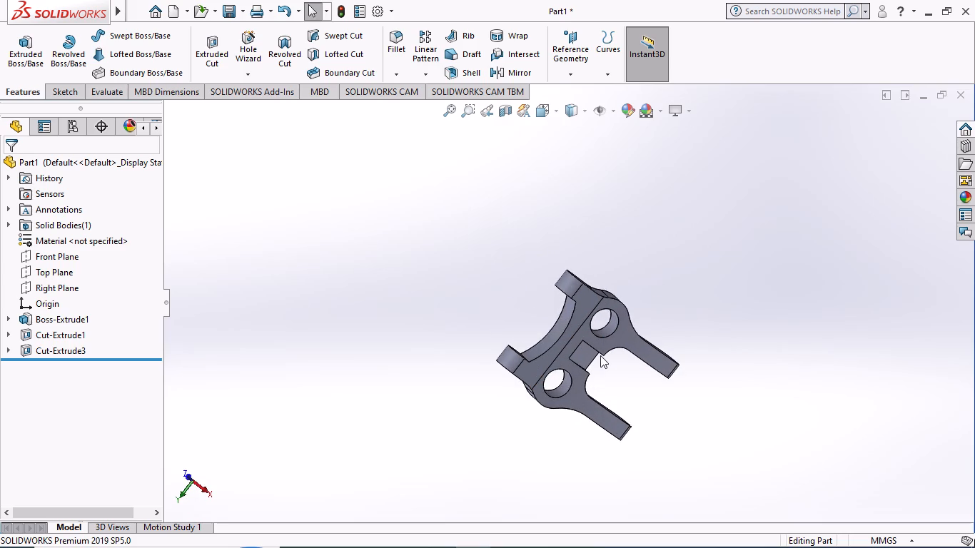
pyautogui.scroll(-3, 605, 362)
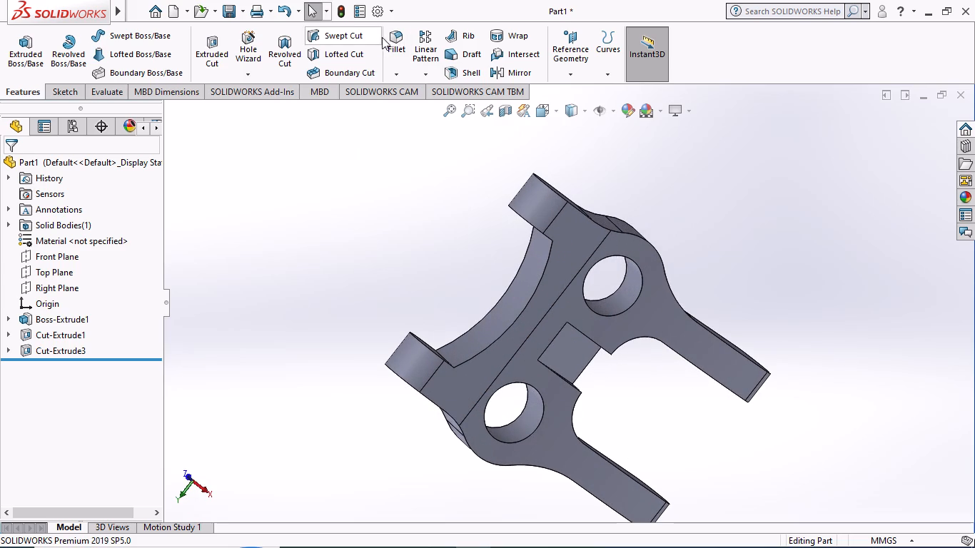
# Fillet five edges of the wedge-shaped pocket, its inner and rim edges, with a symmetric 1 mm radius.
pyautogui.click(392, 36)
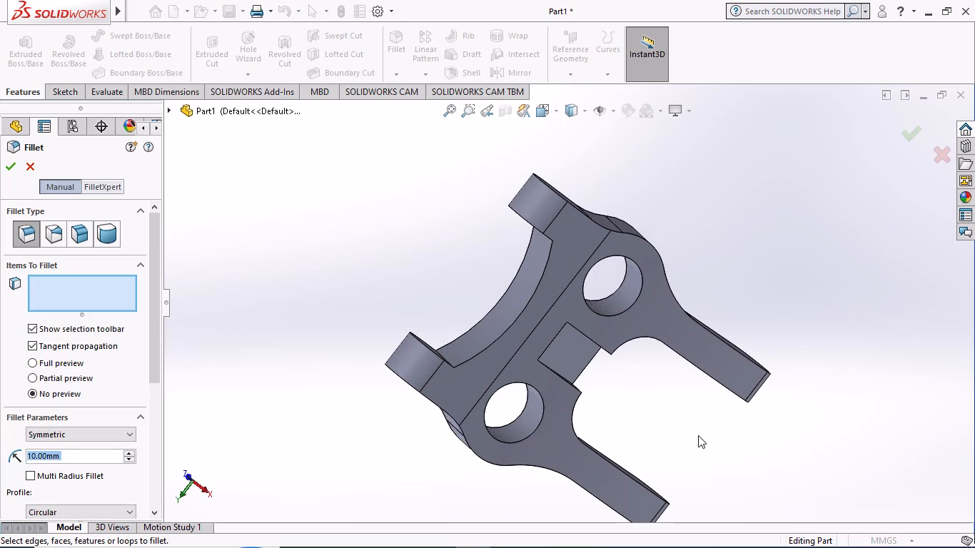
pyautogui.moveTo(698, 435); pyautogui.dragTo(592, 340, button='middle')
pyautogui.scroll(1, 593, 342)
pyautogui.scroll(-2, 604, 373)
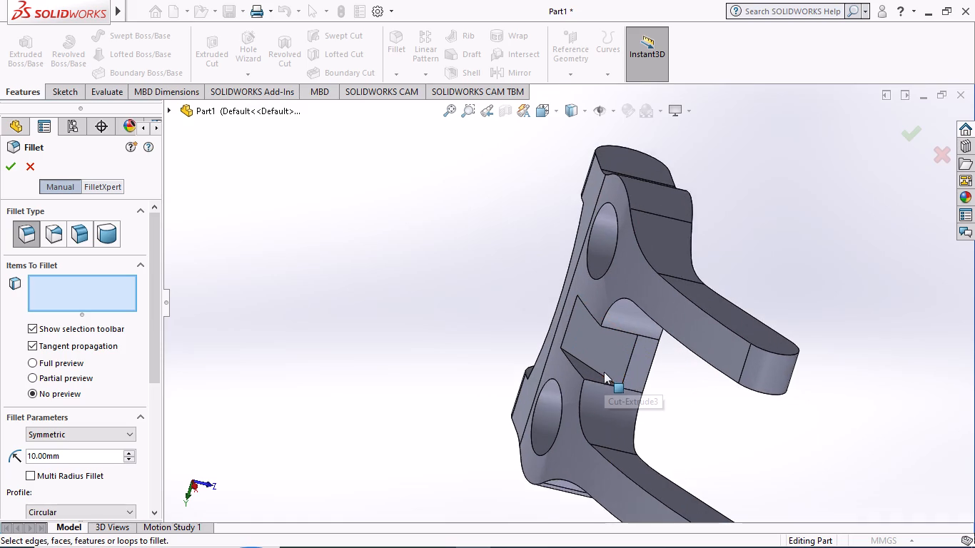
pyautogui.scroll(-2, 604, 364)
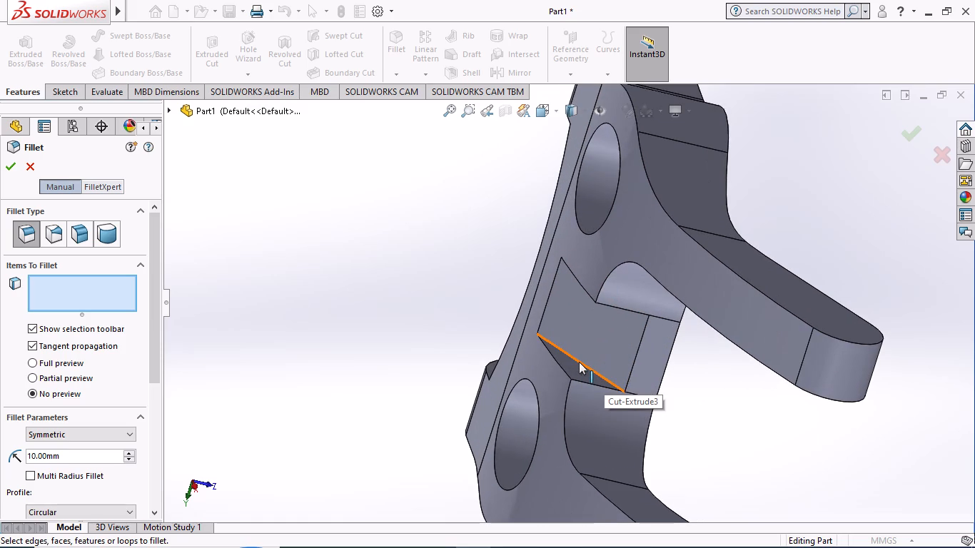
pyautogui.click(579, 362)
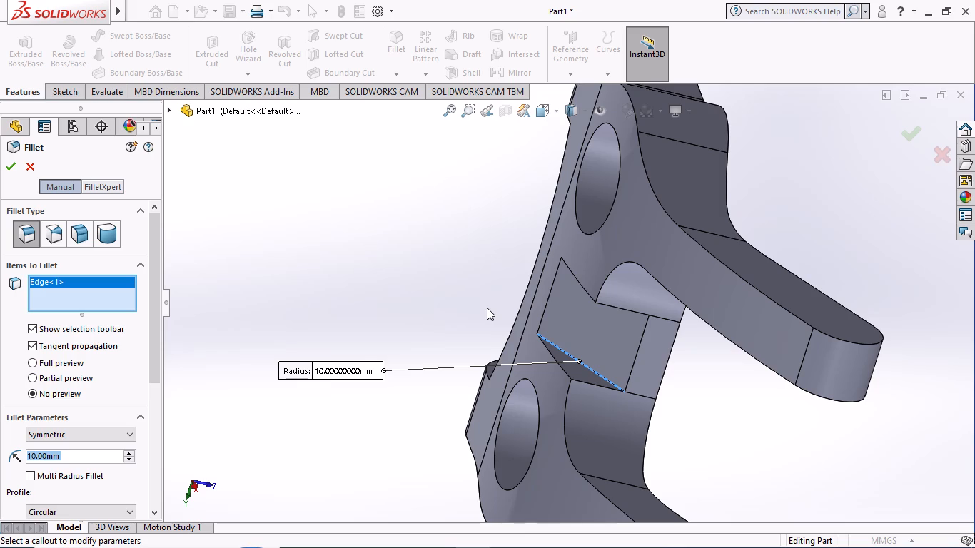
pyautogui.moveTo(431, 307); pyautogui.dragTo(458, 260, button='middle')
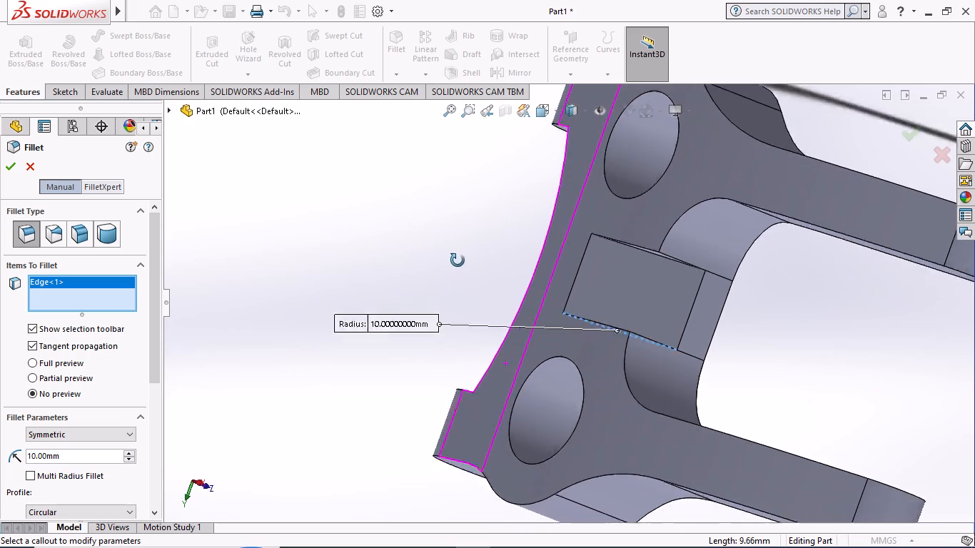
pyautogui.moveTo(458, 260); pyautogui.dragTo(461, 249, button='middle')
pyautogui.scroll(1, 461, 250)
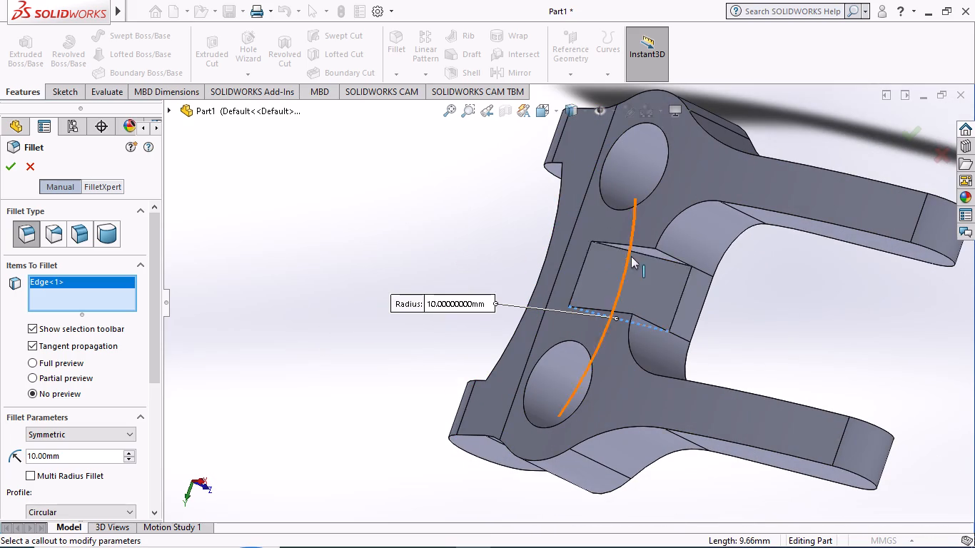
pyautogui.click(636, 250)
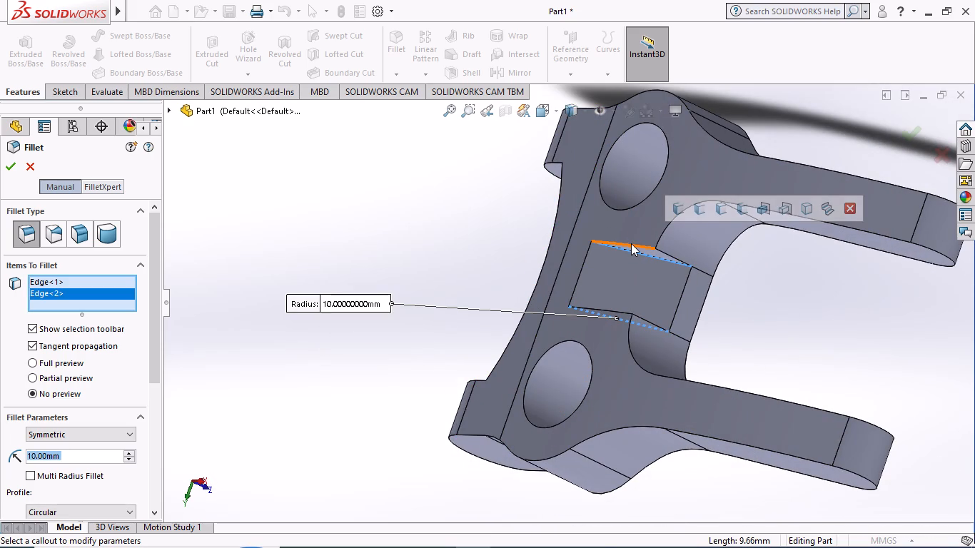
pyautogui.click(631, 243)
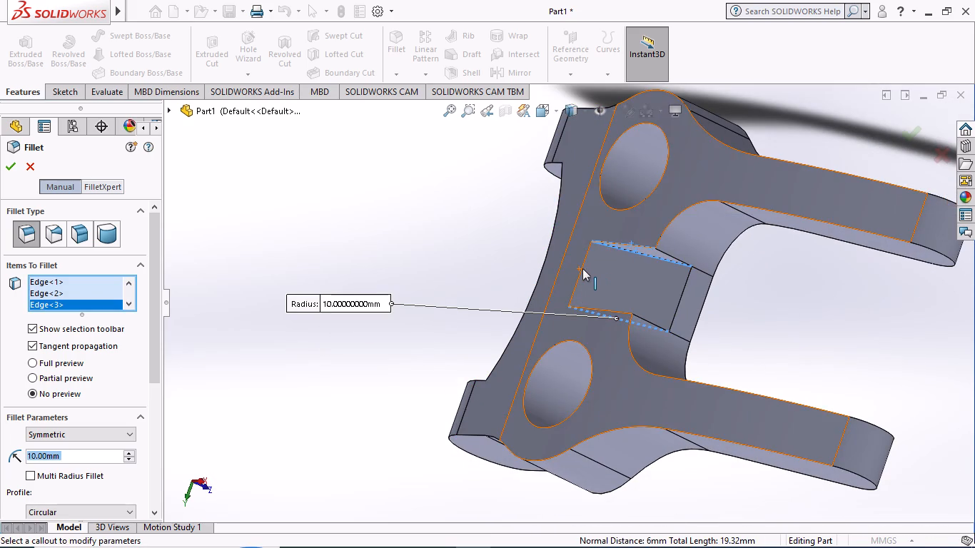
pyautogui.click(585, 263)
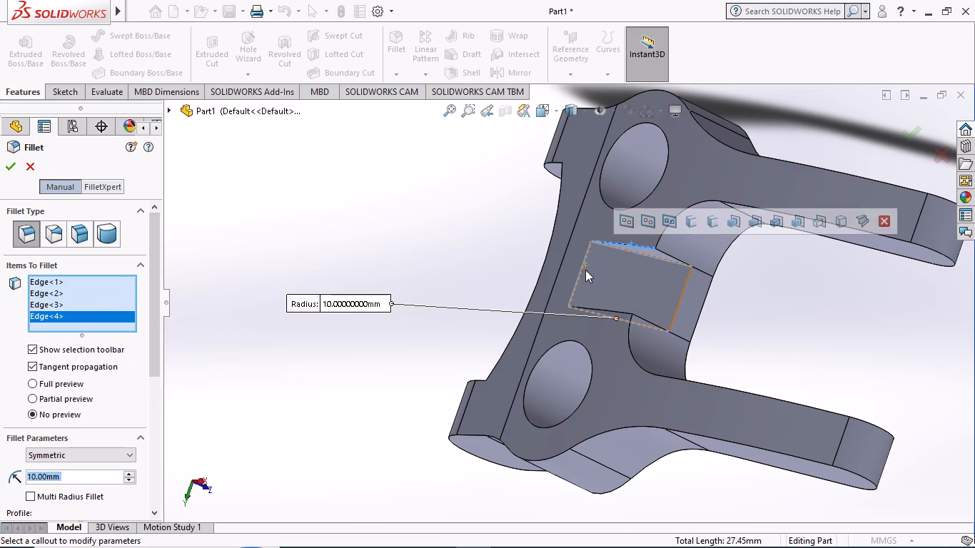
pyautogui.moveTo(463, 250); pyautogui.dragTo(454, 297, button='middle')
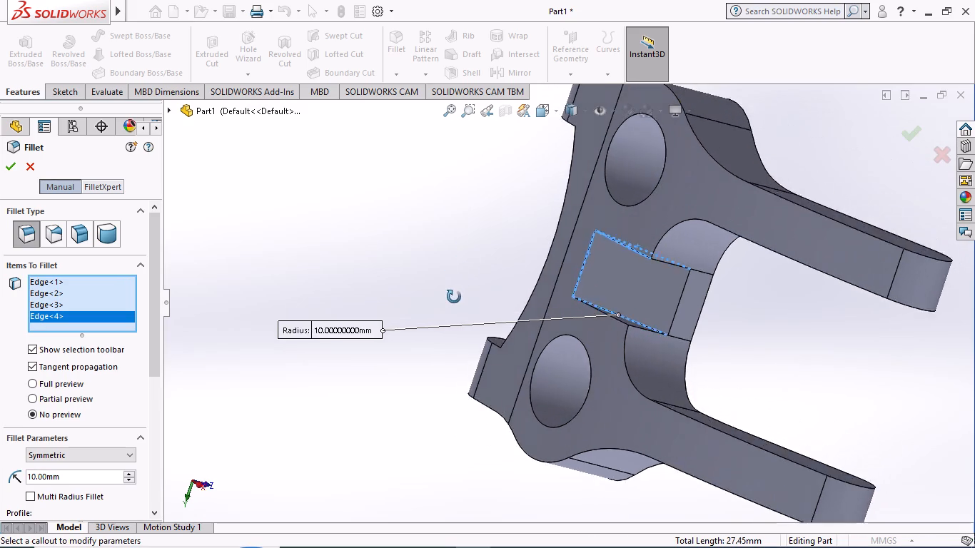
pyautogui.moveTo(454, 297); pyautogui.dragTo(441, 349, button='middle')
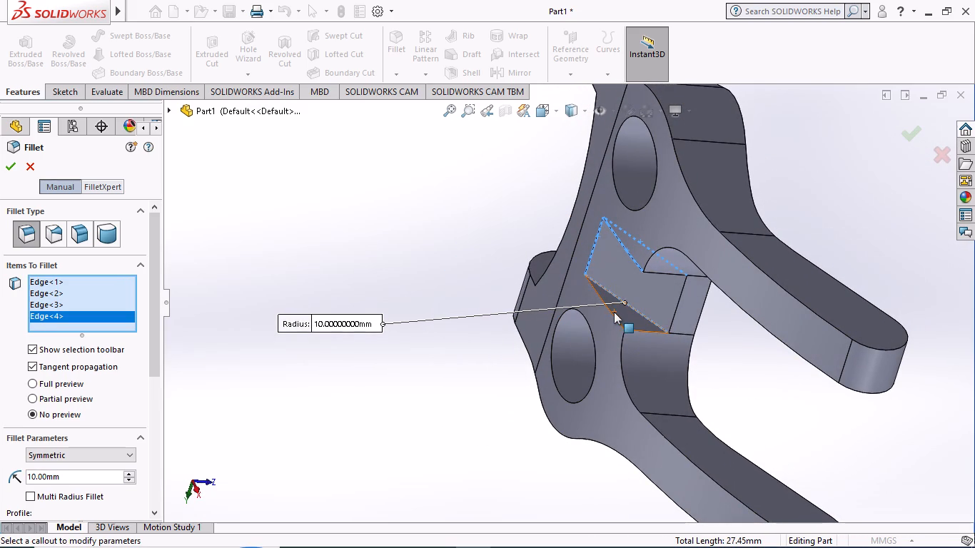
pyautogui.click(610, 313)
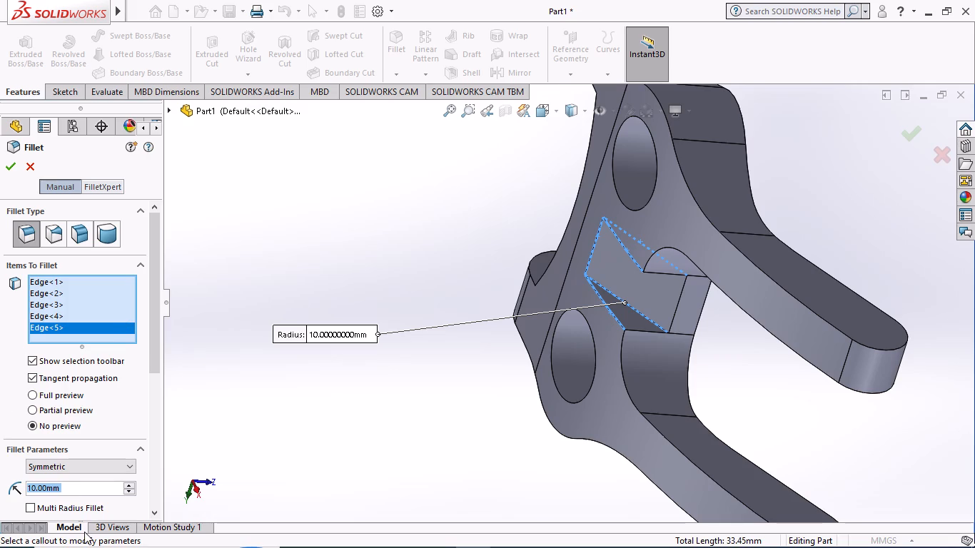
pyautogui.press('1')
pyautogui.press('Return')
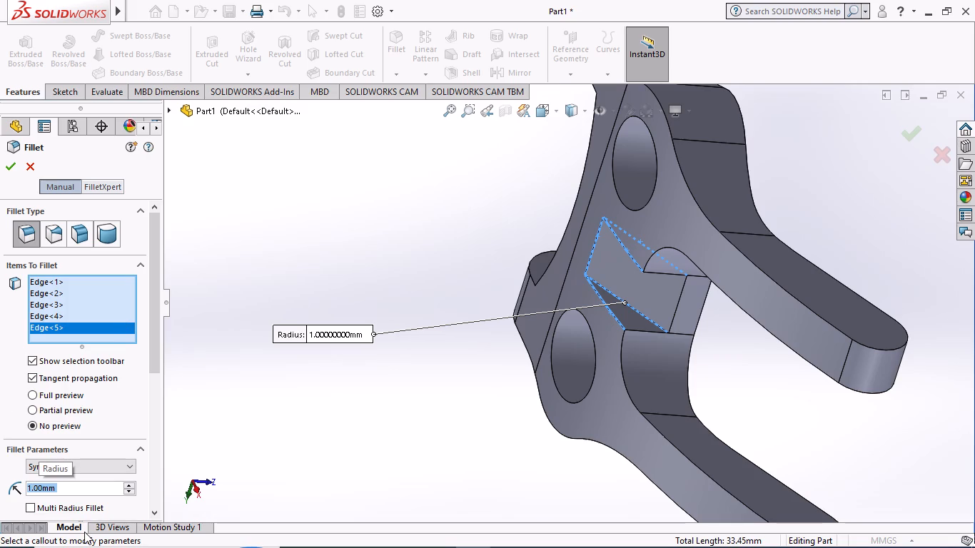
pyautogui.click(11, 164)
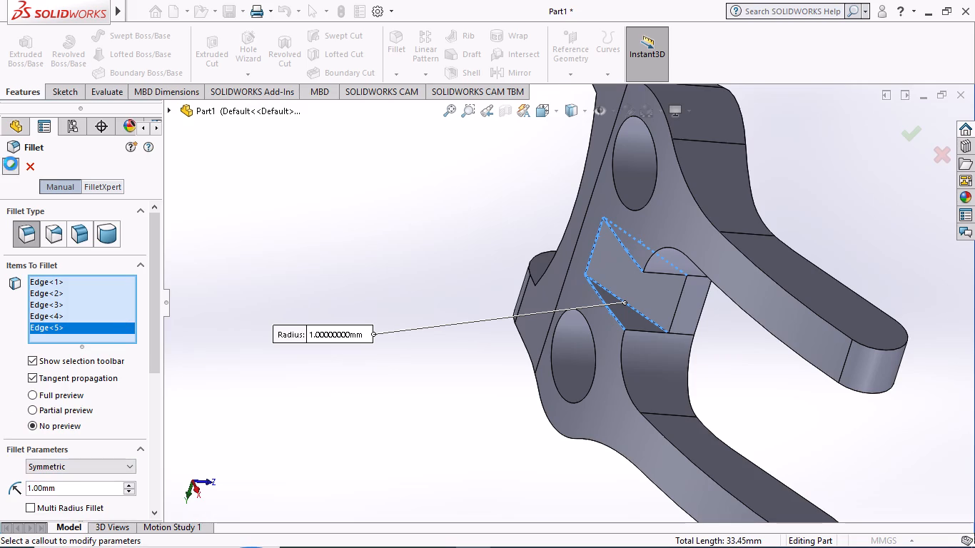
# Examine the rounded edges of the pocket between the two holes, close up and from several angles.
pyautogui.scroll(1, 293, 298)
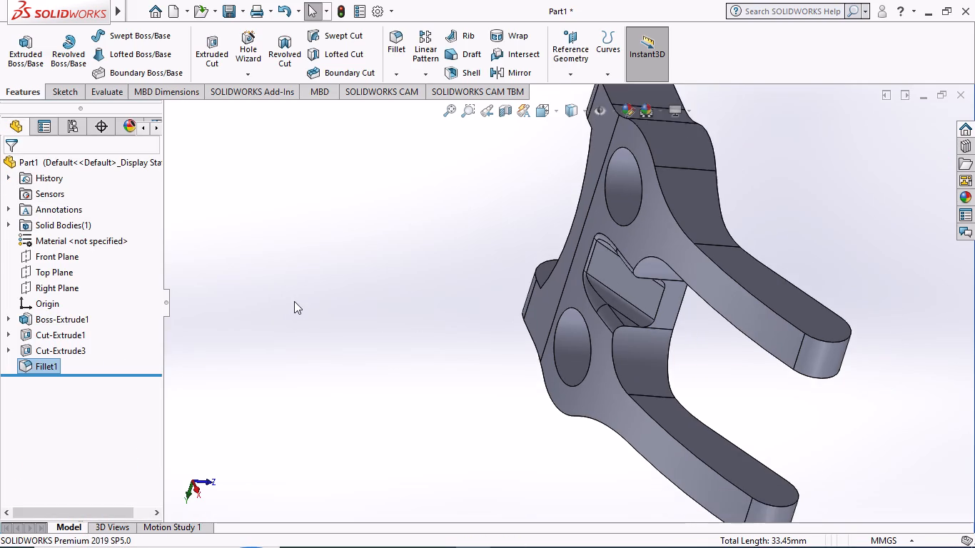
pyautogui.moveTo(311, 345); pyautogui.dragTo(430, 235, button='middle')
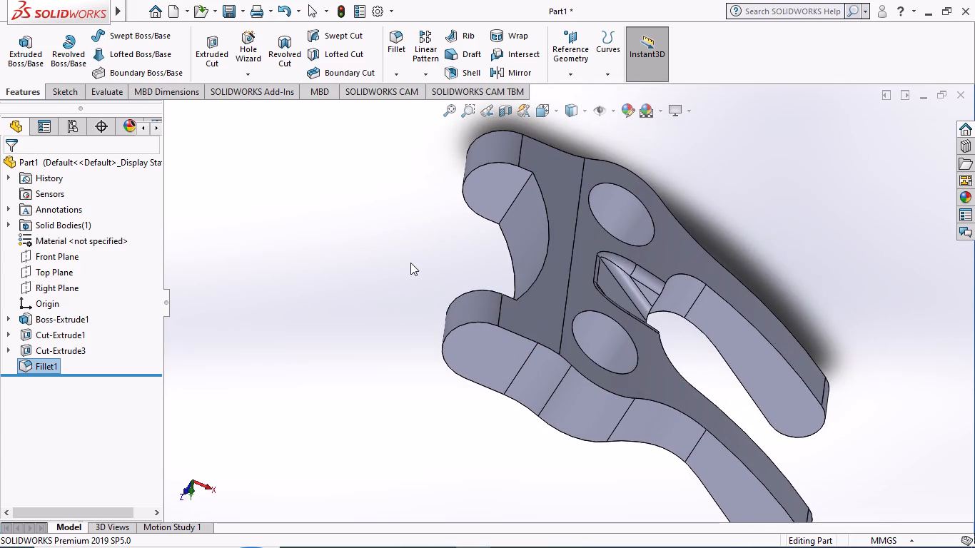
pyautogui.scroll(2, 418, 259)
pyautogui.scroll(-5, 560, 278)
pyautogui.scroll(-2, 657, 330)
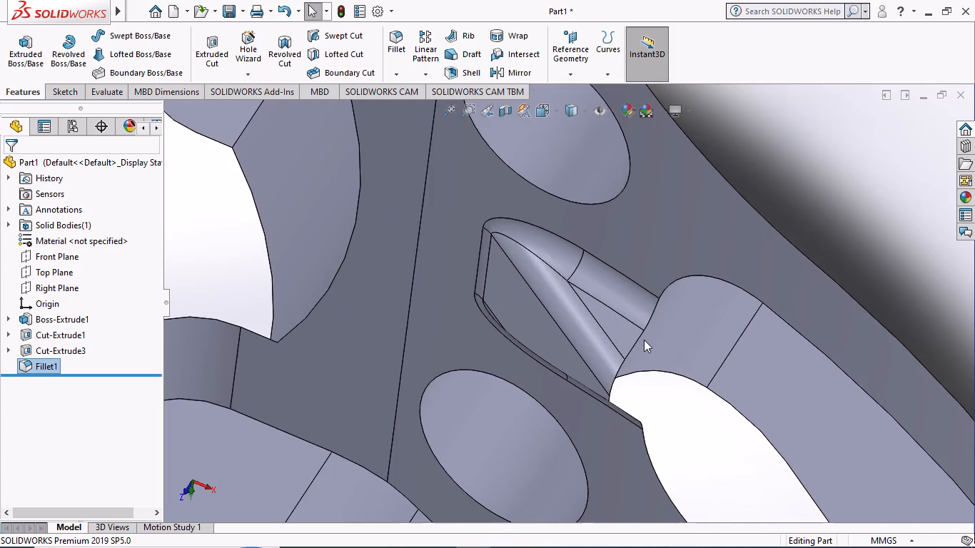
pyautogui.scroll(3, 625, 347)
pyautogui.moveTo(789, 271); pyautogui.dragTo(689, 278, button='middle')
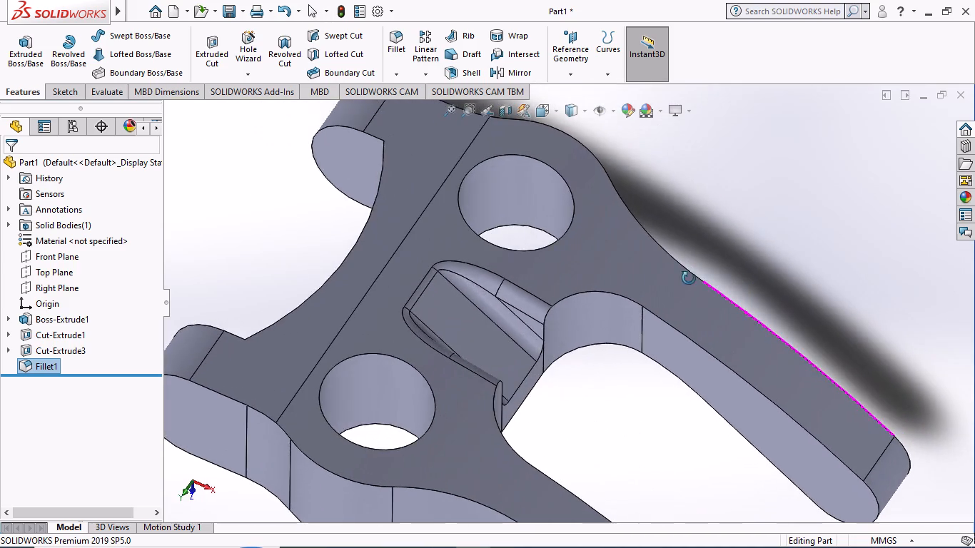
pyautogui.moveTo(689, 278); pyautogui.dragTo(717, 310, button='middle')
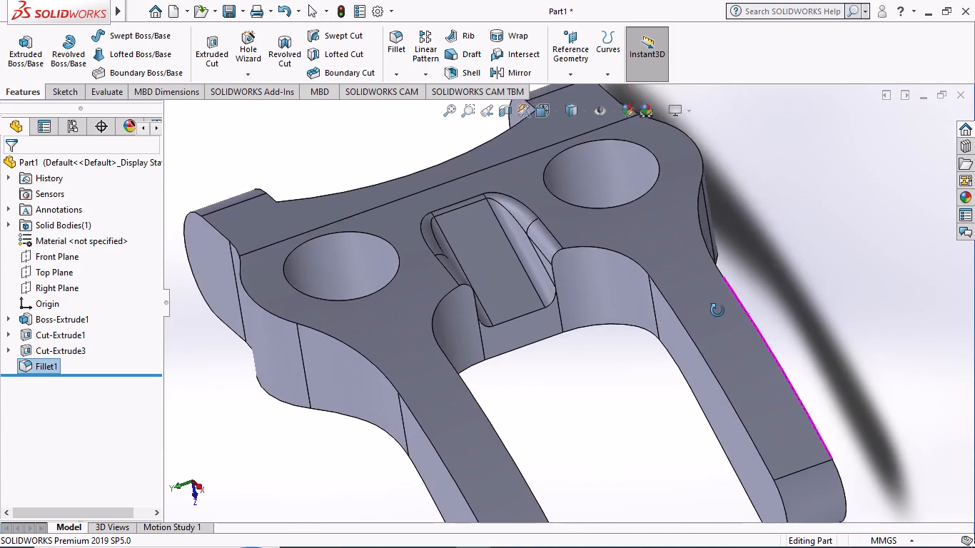
pyautogui.moveTo(717, 310); pyautogui.dragTo(728, 300, button='middle')
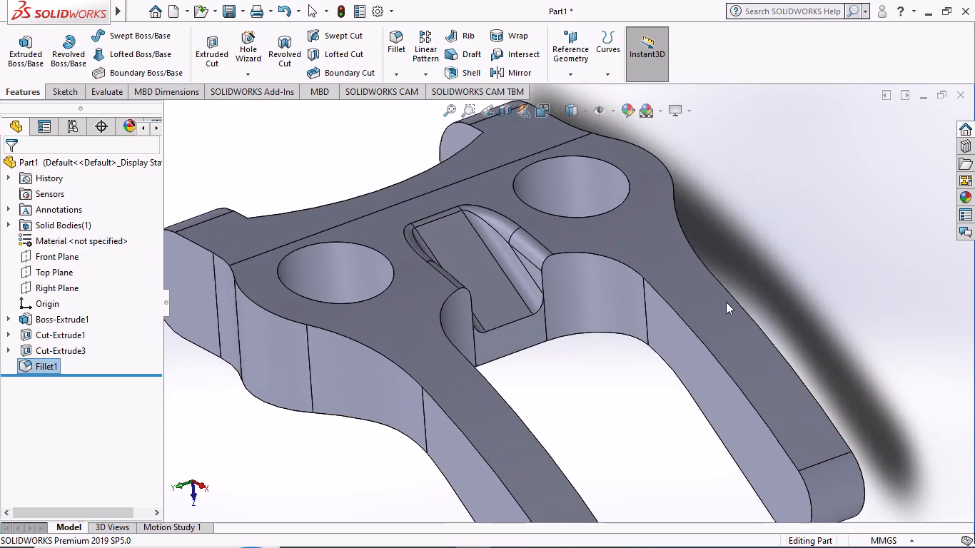
# Inspect the whole forked arm from the prong end, both sides, the back face and the pocket face.
pyautogui.scroll(4, 605, 436)
pyautogui.moveTo(614, 425); pyautogui.dragTo(551, 467, button='middle')
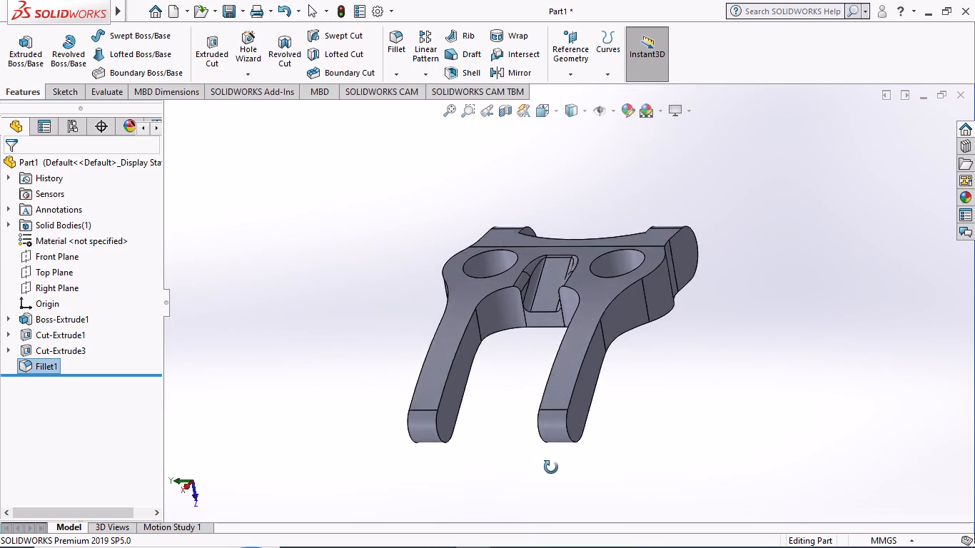
pyautogui.moveTo(551, 467); pyautogui.dragTo(632, 427, button='middle')
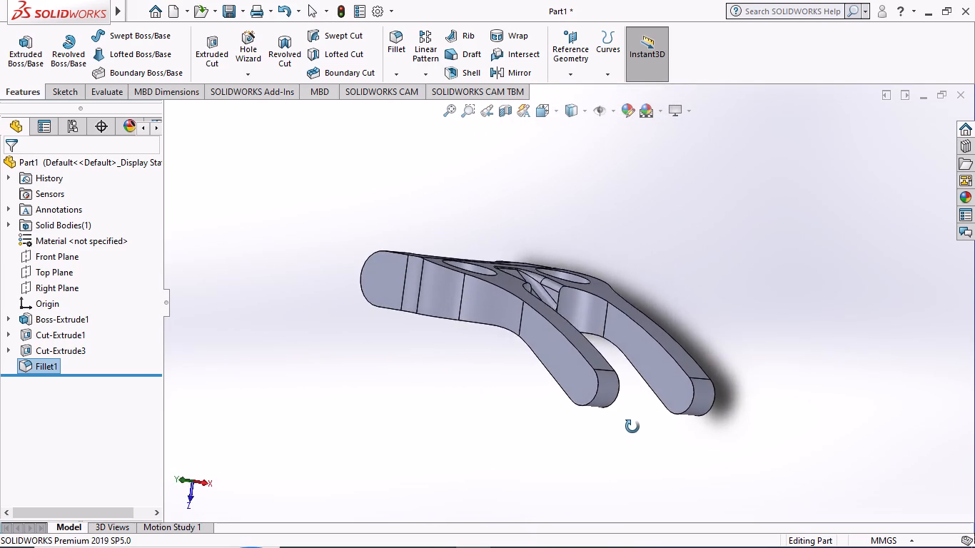
pyautogui.moveTo(632, 427); pyautogui.dragTo(635, 413, button='middle')
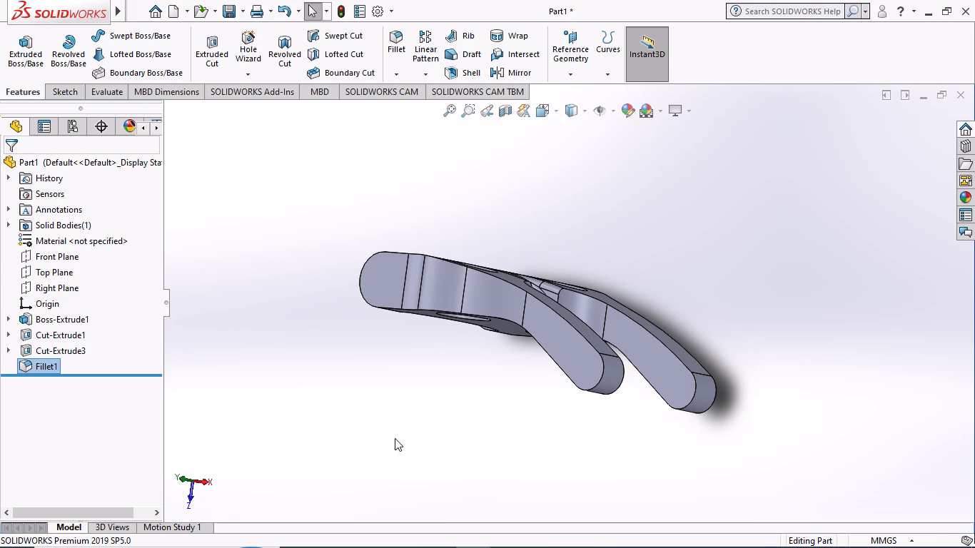
pyautogui.moveTo(420, 443); pyautogui.dragTo(483, 400, button='middle')
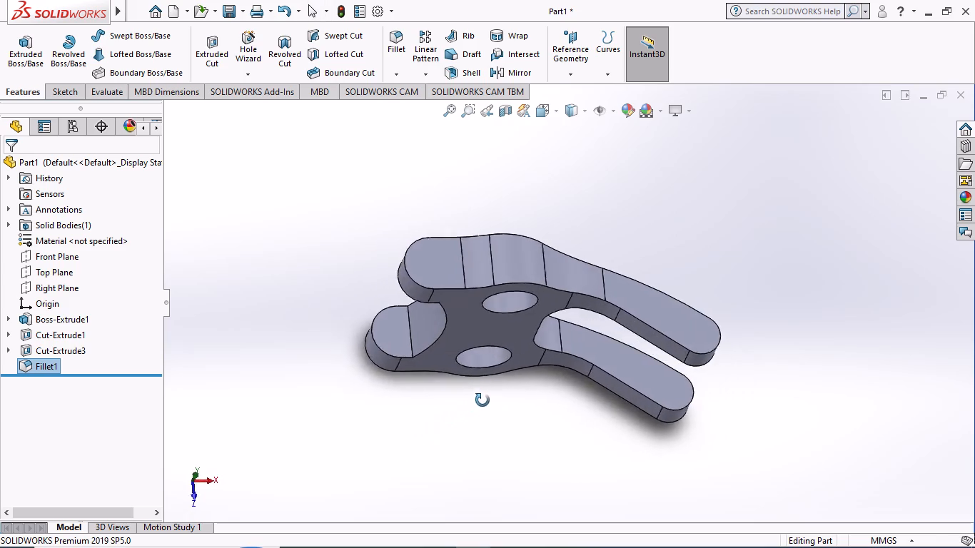
pyautogui.moveTo(483, 400); pyautogui.dragTo(485, 289, button='middle')
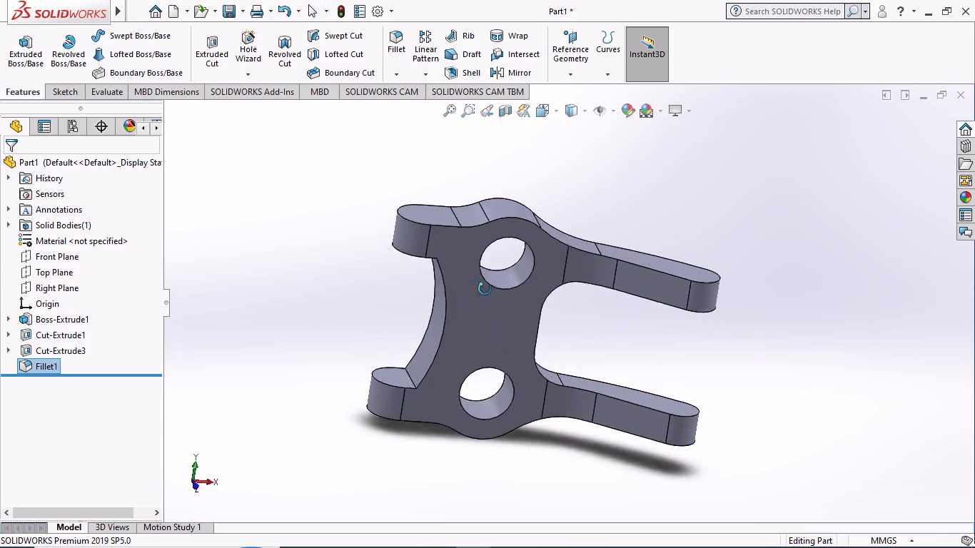
pyautogui.moveTo(485, 289); pyautogui.dragTo(278, 285, button='middle')
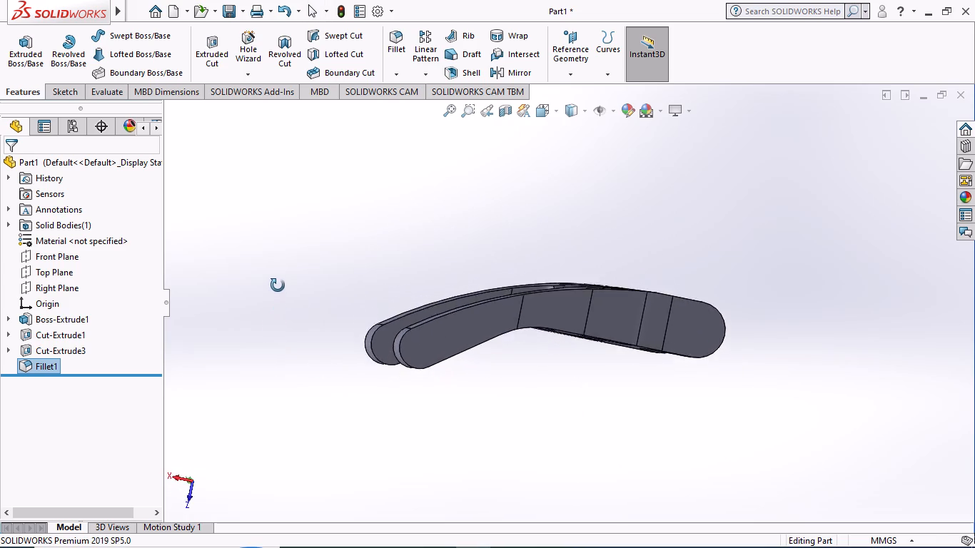
pyautogui.moveTo(278, 285); pyautogui.dragTo(263, 352, button='middle')
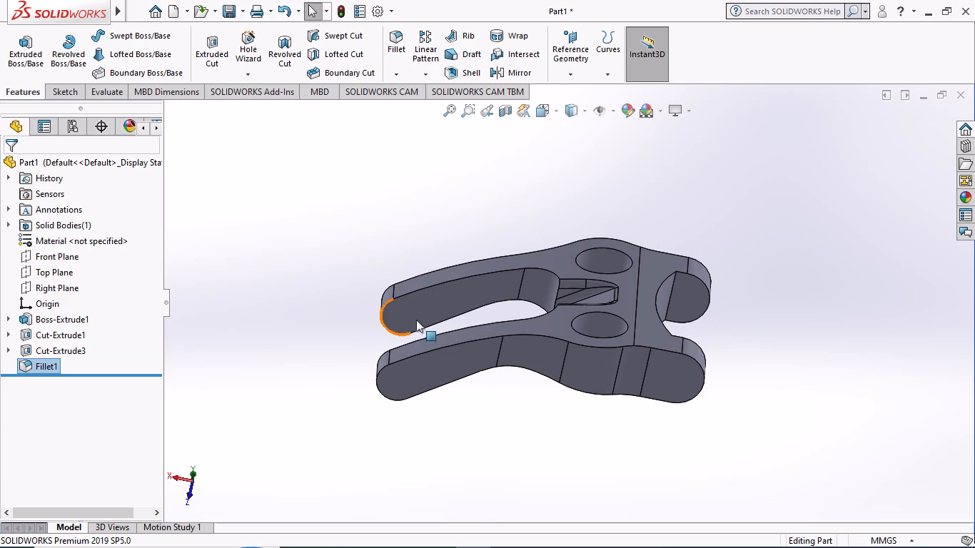
# Start a new sketch on the flat inner side face of the fork prong on the positive Y side.
pyautogui.click(431, 304)
pyautogui.click(492, 258)
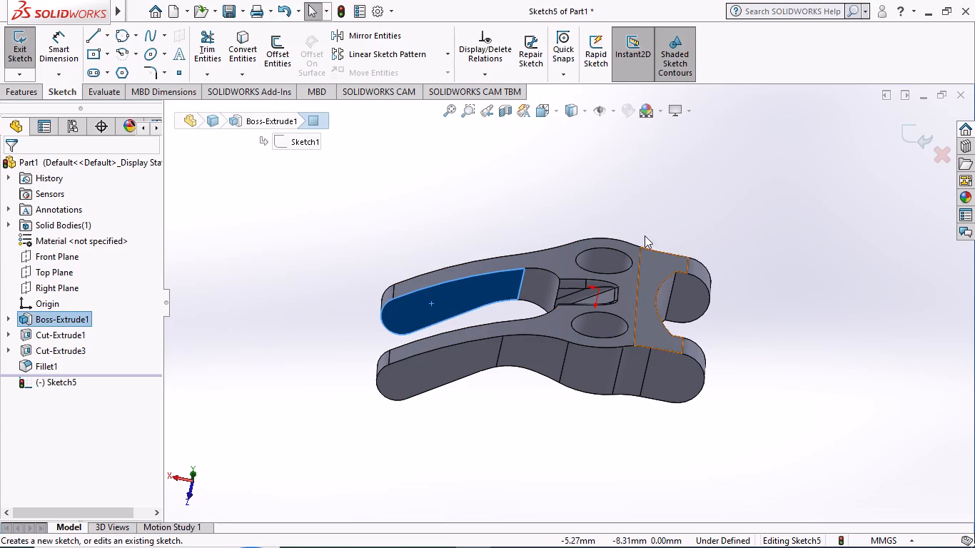
pyautogui.click(554, 109)
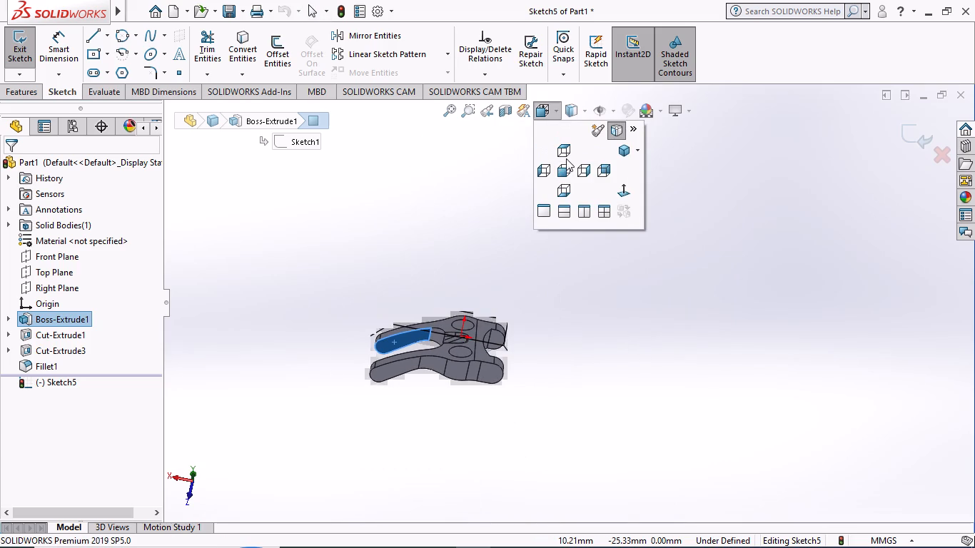
pyautogui.click(565, 147)
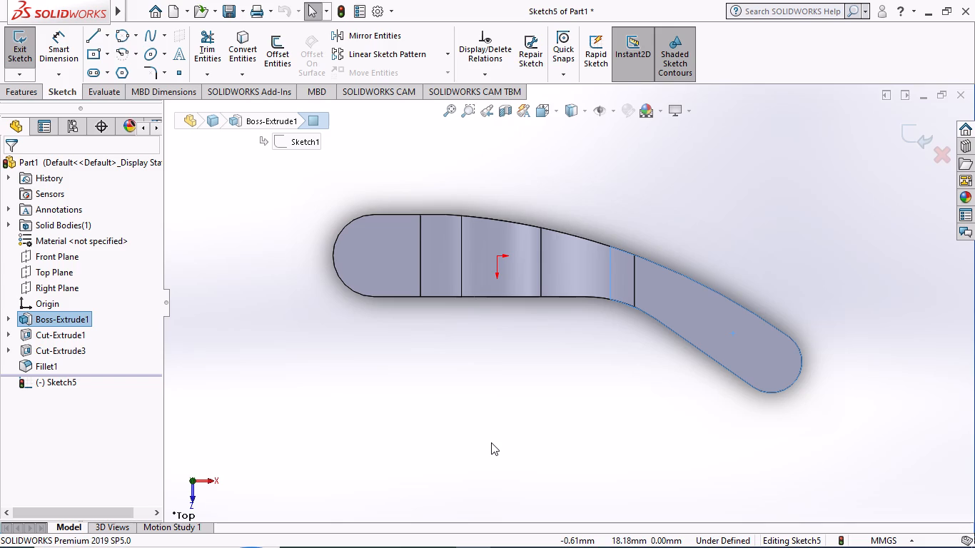
# Examine the sketch face and both fork prongs from several angles, leaving the face deselected.
pyautogui.moveTo(538, 465); pyautogui.dragTo(540, 451, button='middle')
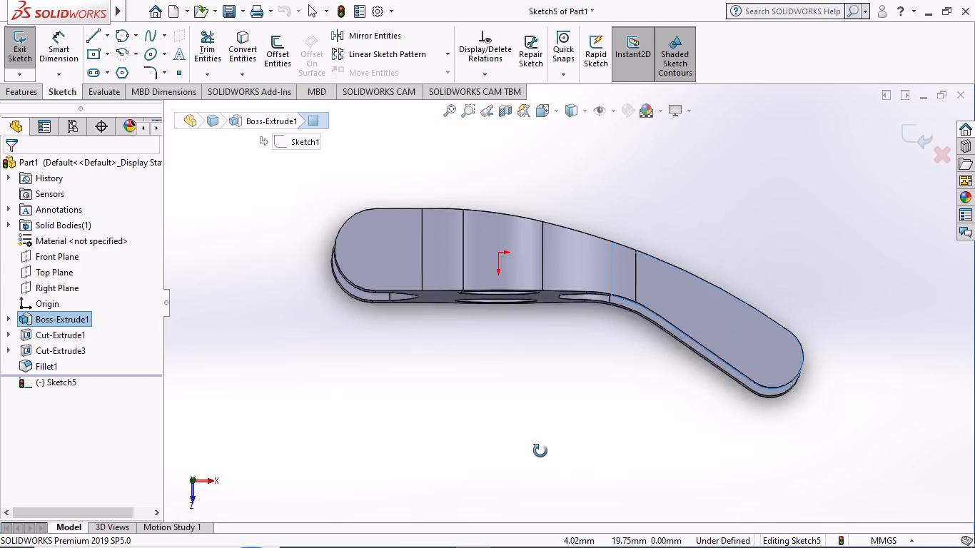
pyautogui.moveTo(540, 451); pyautogui.dragTo(584, 218, button='middle')
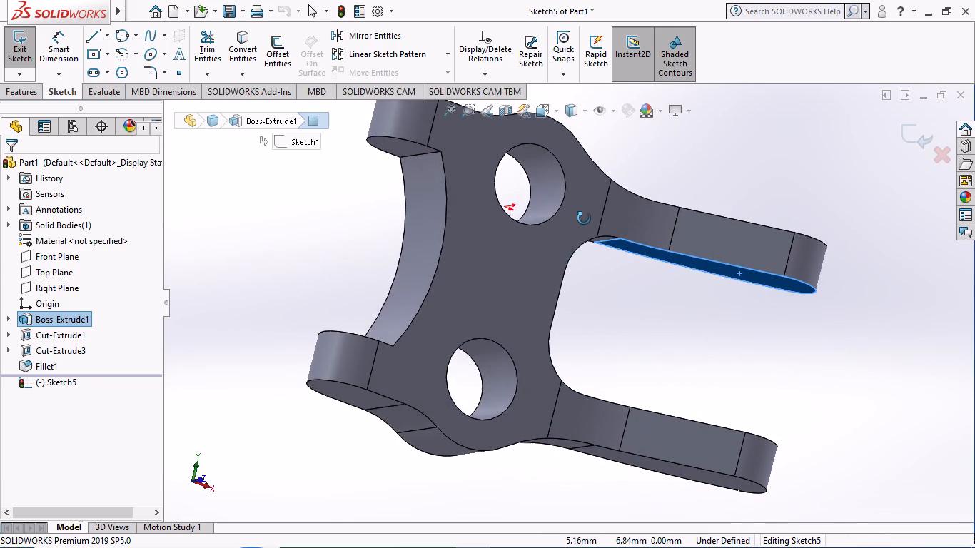
pyautogui.moveTo(584, 218); pyautogui.dragTo(565, 234, button='middle')
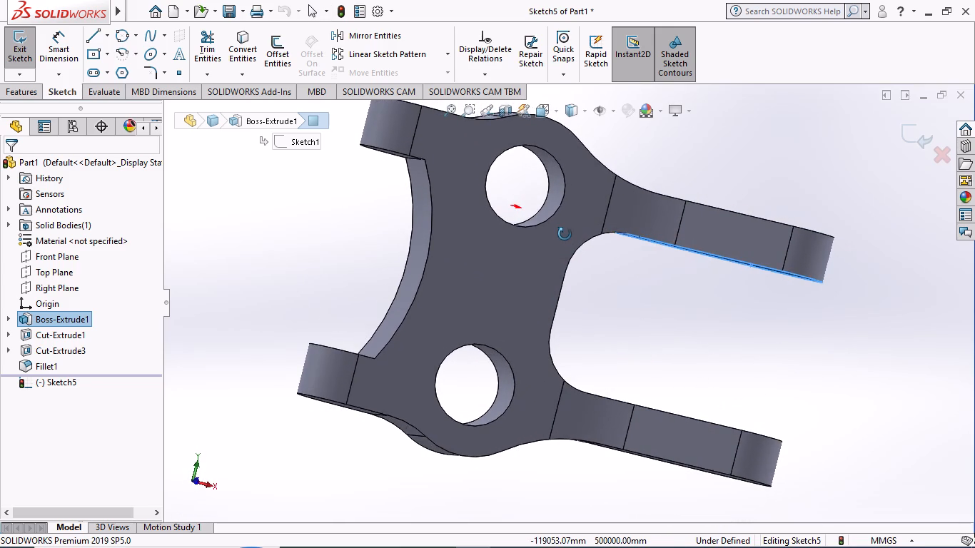
pyautogui.moveTo(565, 234); pyautogui.dragTo(556, 207, button='middle')
pyautogui.scroll(1, 523, 228)
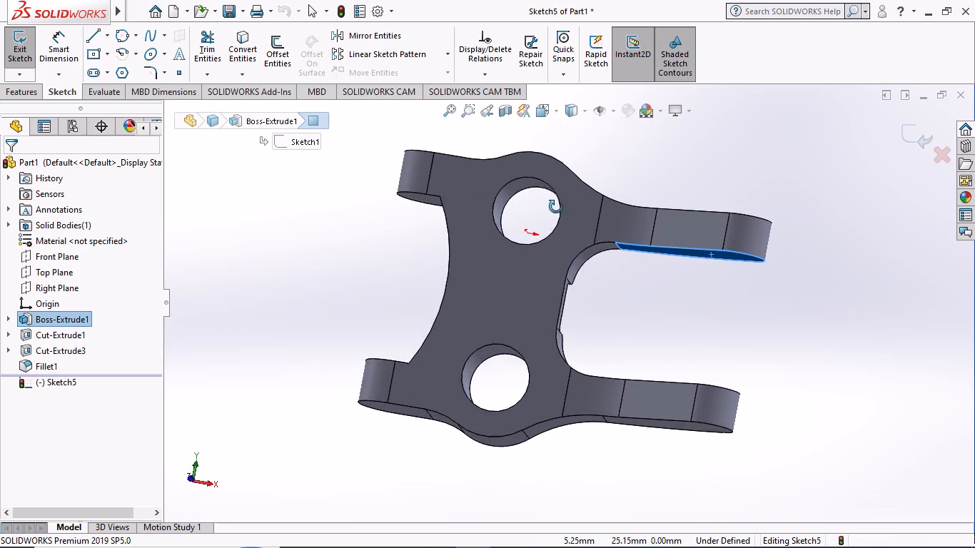
pyautogui.moveTo(556, 207); pyautogui.dragTo(558, 207, button='middle')
pyautogui.click(657, 329)
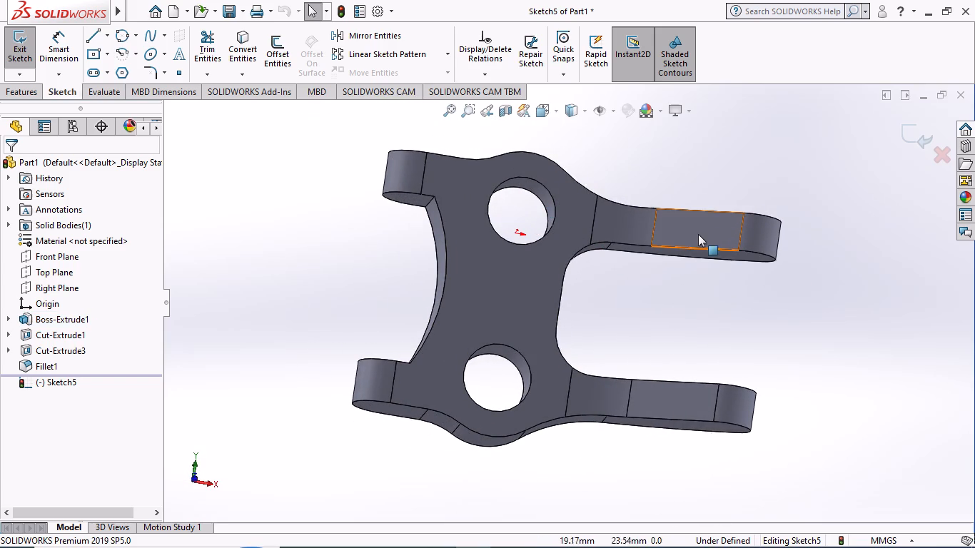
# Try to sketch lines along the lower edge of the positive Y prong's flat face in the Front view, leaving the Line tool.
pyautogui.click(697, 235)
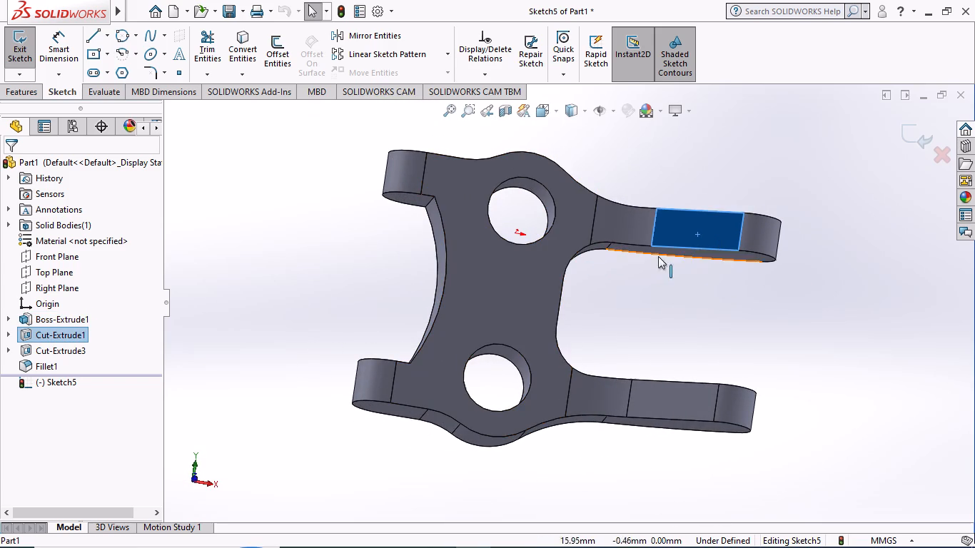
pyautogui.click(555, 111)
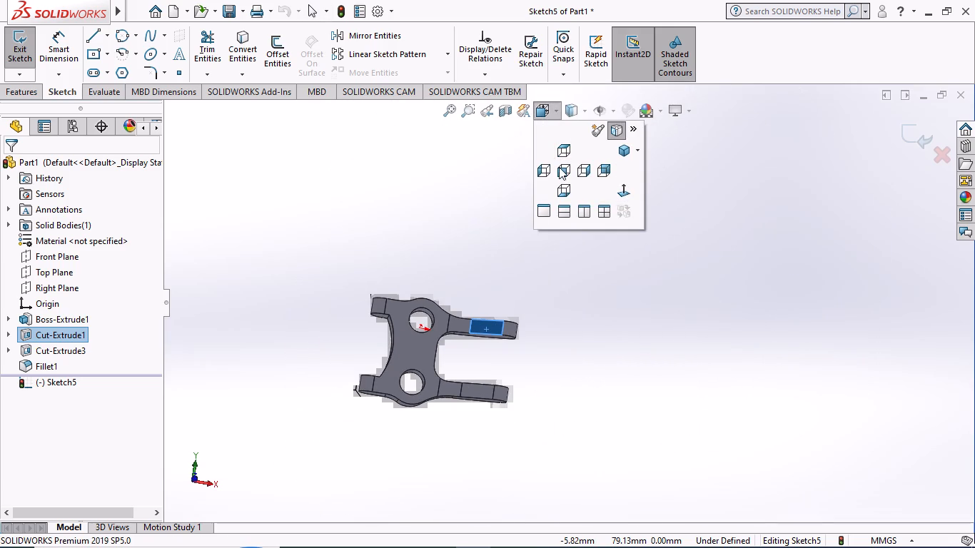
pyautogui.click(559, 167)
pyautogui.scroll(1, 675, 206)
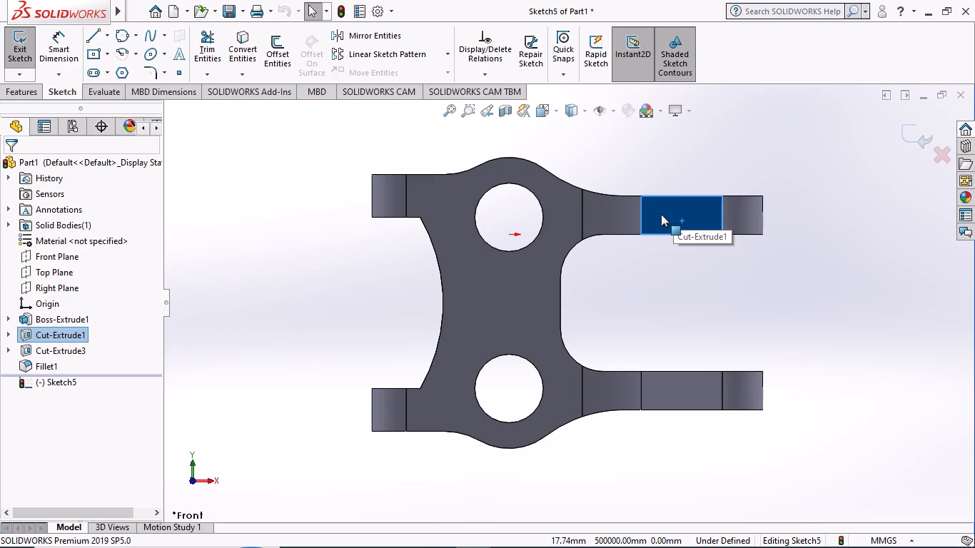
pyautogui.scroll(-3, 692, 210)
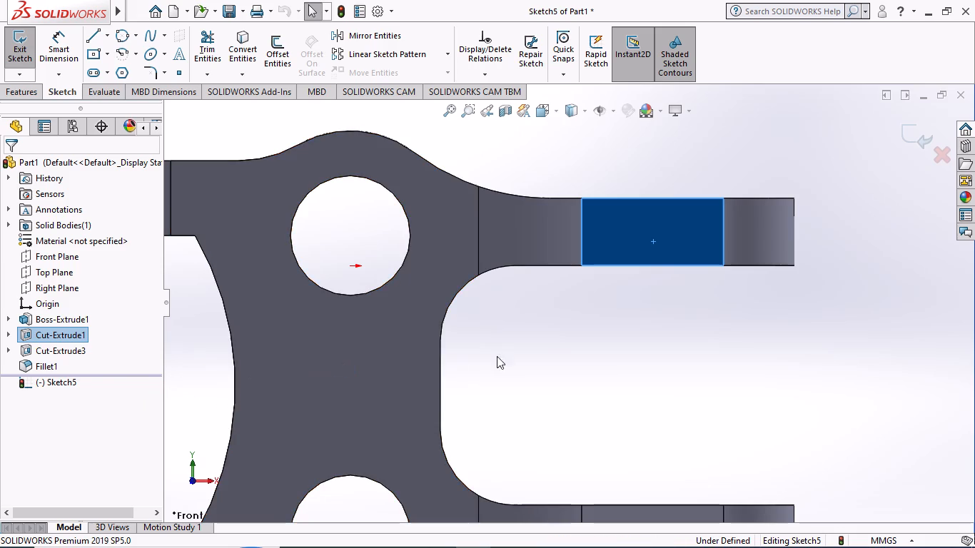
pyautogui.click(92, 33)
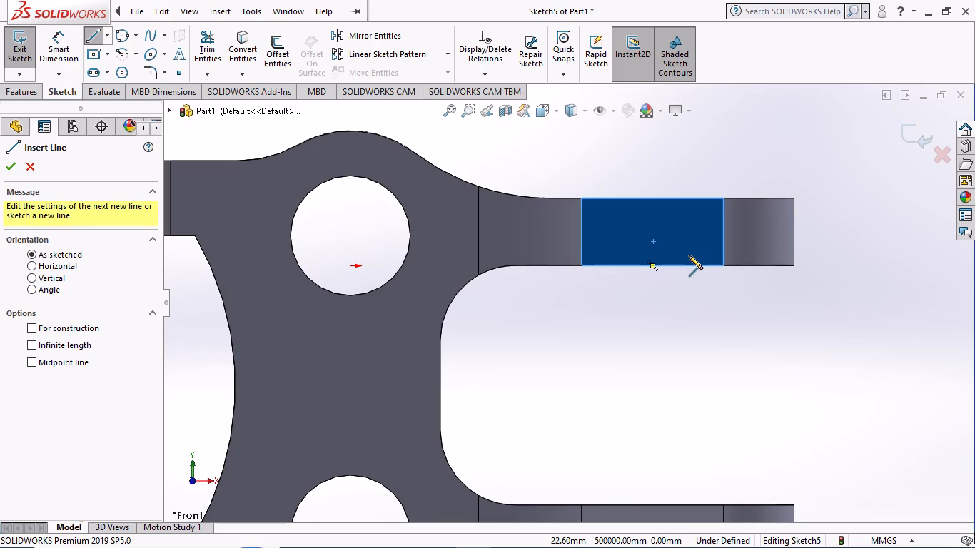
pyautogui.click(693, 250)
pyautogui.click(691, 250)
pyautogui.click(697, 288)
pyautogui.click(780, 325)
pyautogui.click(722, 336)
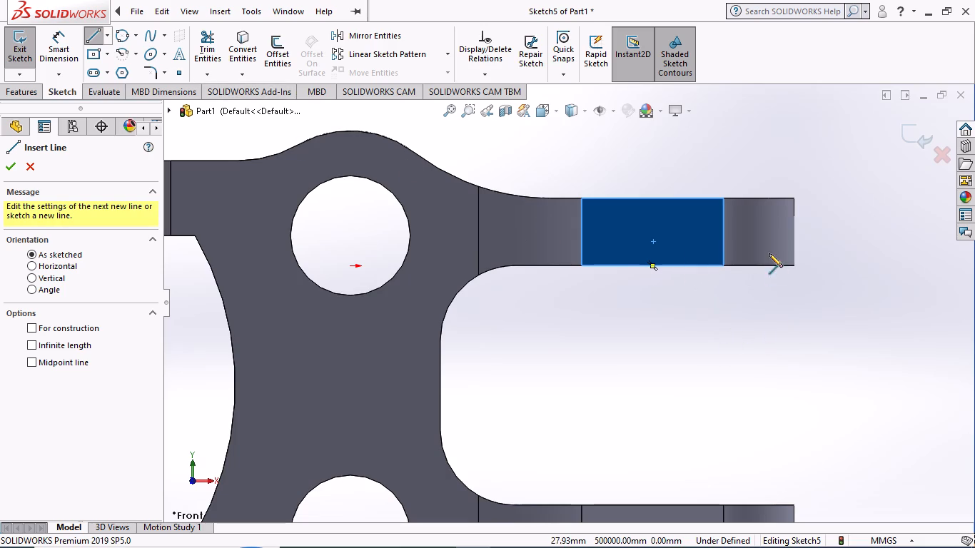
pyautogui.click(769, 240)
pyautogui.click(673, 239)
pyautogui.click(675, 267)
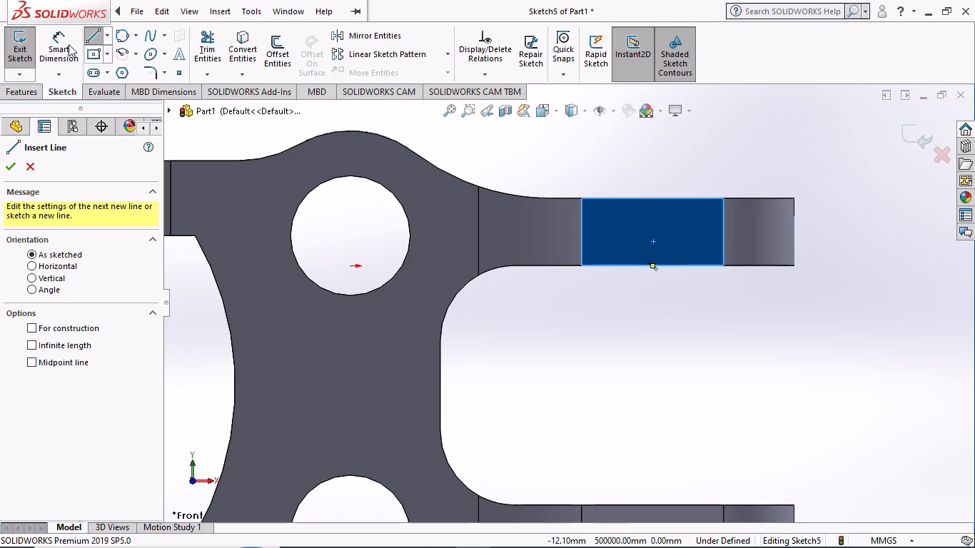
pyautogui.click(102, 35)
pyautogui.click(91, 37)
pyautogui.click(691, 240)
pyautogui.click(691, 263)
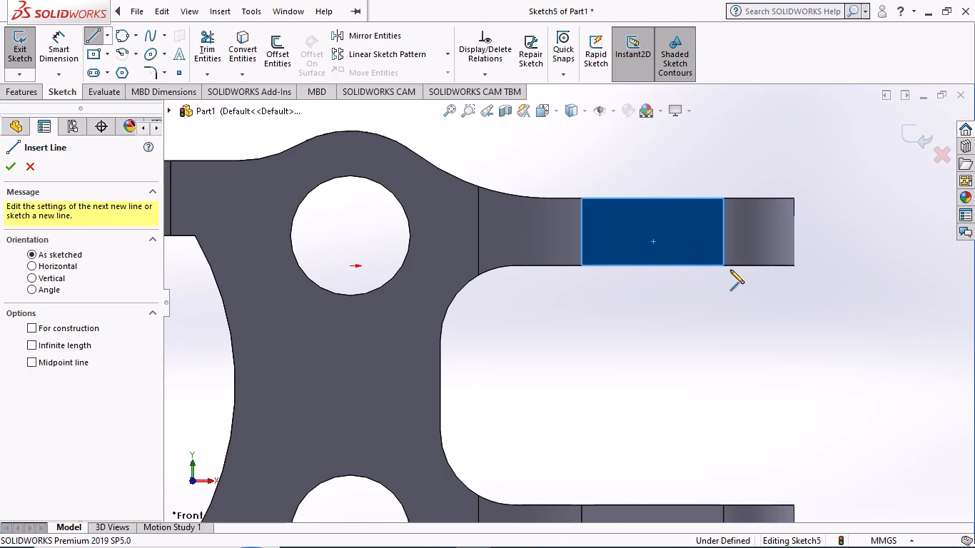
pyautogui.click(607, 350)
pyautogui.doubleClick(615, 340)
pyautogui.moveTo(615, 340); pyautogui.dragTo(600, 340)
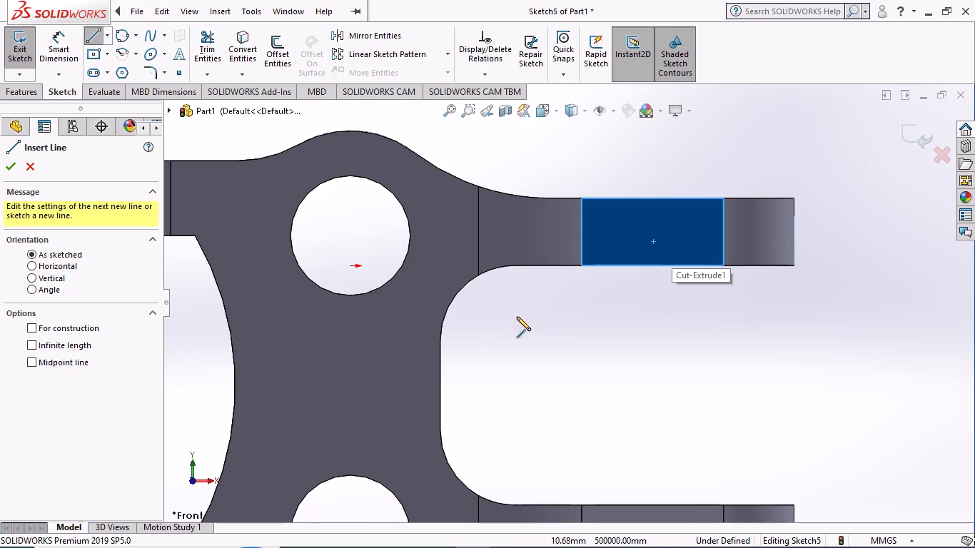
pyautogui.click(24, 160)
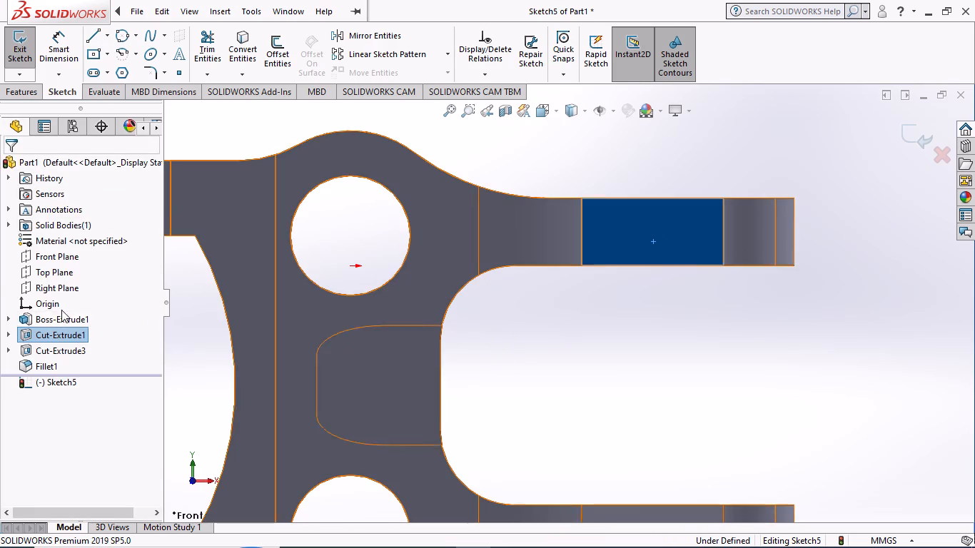
# Leave the empty sketch and start a new one on the flat, front-facing rectangular face of the positive Y prong.
pyautogui.click(66, 255)
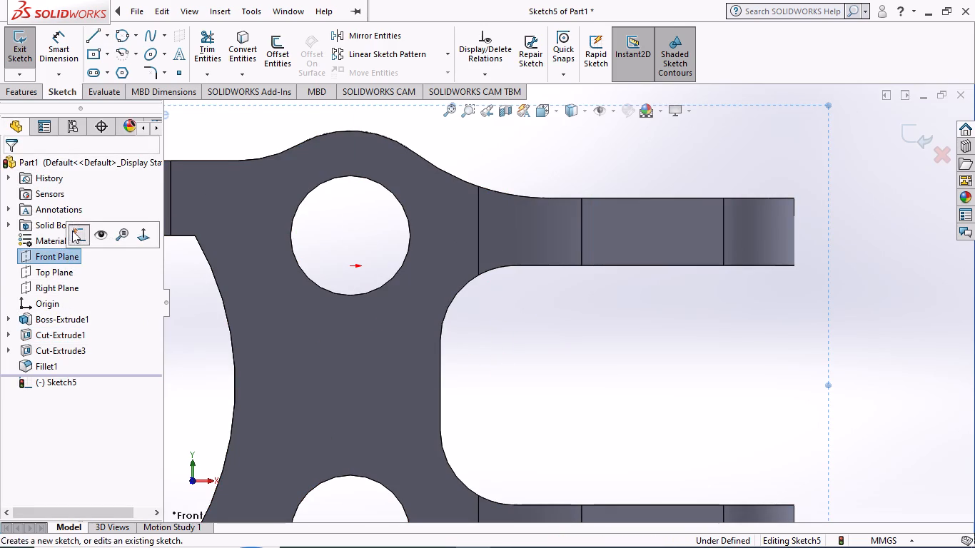
pyautogui.click(74, 225)
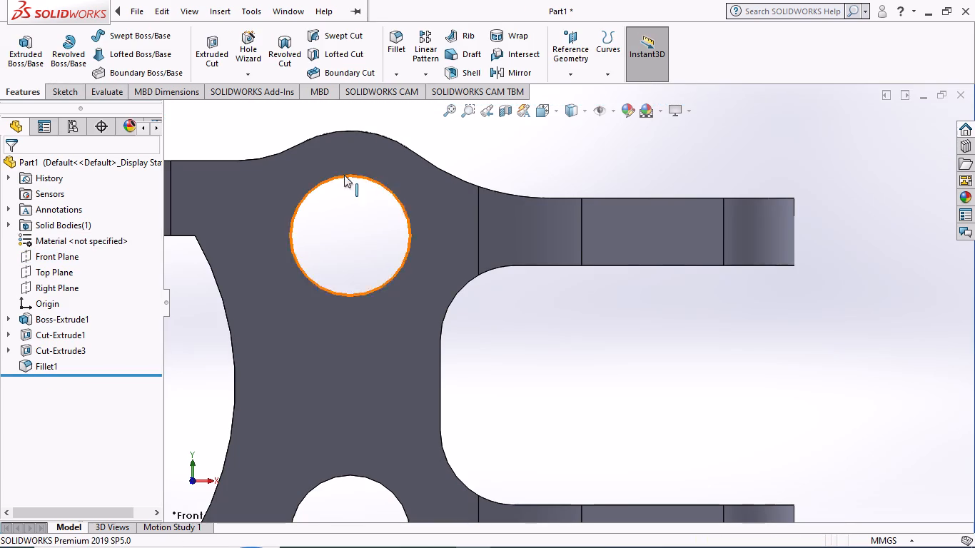
pyautogui.click(63, 90)
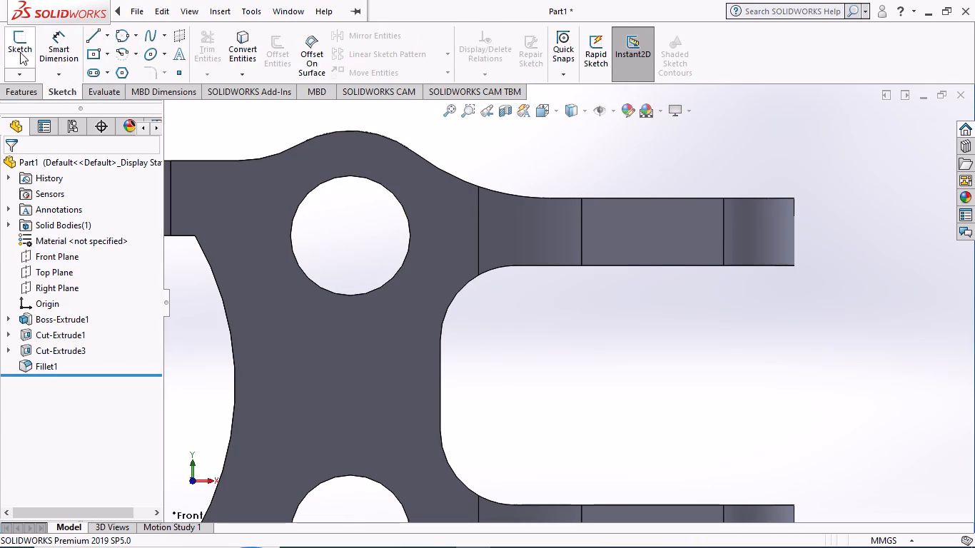
pyautogui.click(20, 52)
pyautogui.click(660, 247)
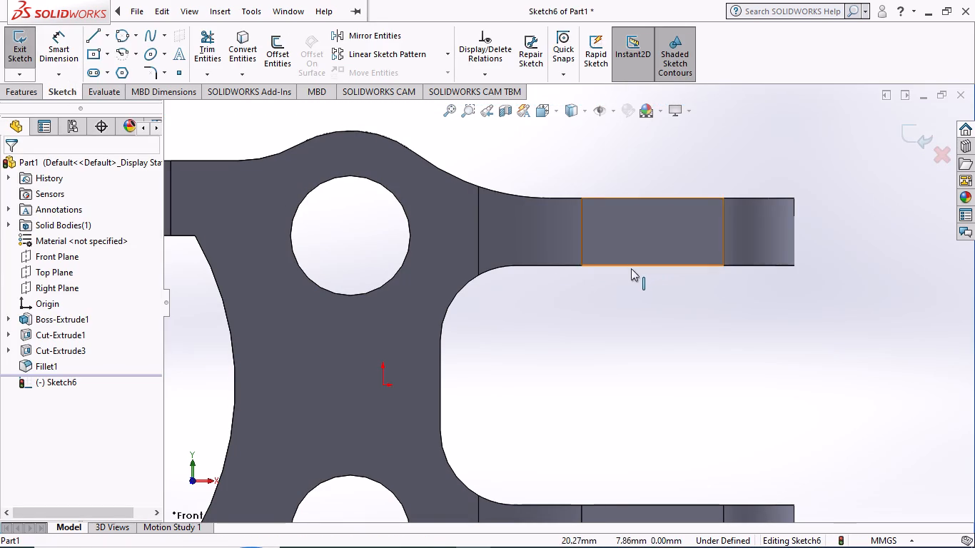
# Sketch a vertical line about 1 mm long down to the prong's lower edge and a line about 1 mm long along that edge.
pyautogui.click(632, 248)
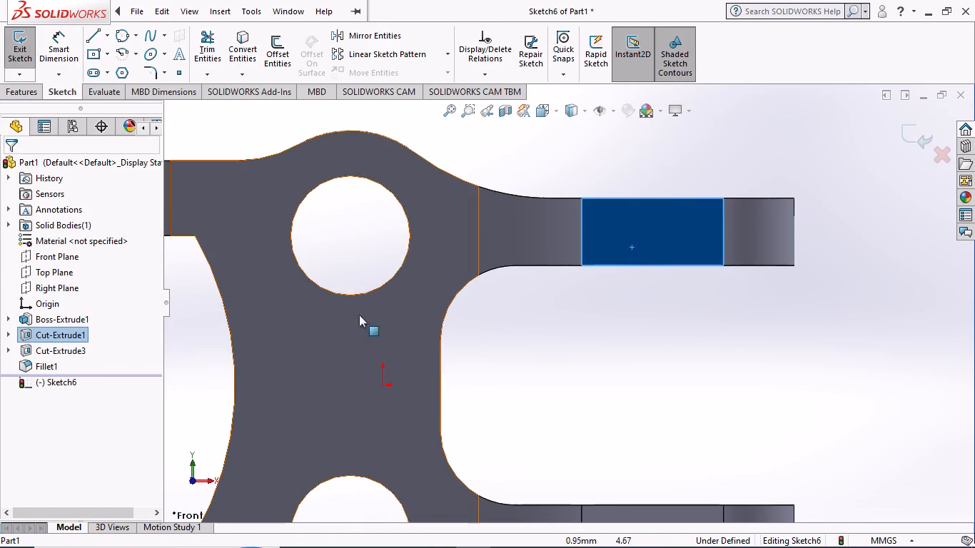
pyautogui.click(96, 36)
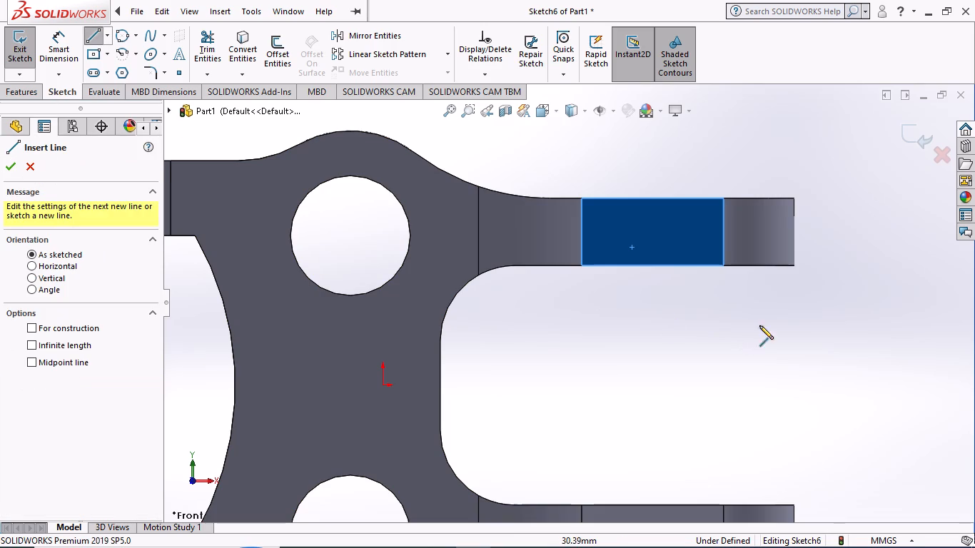
pyautogui.click(698, 250)
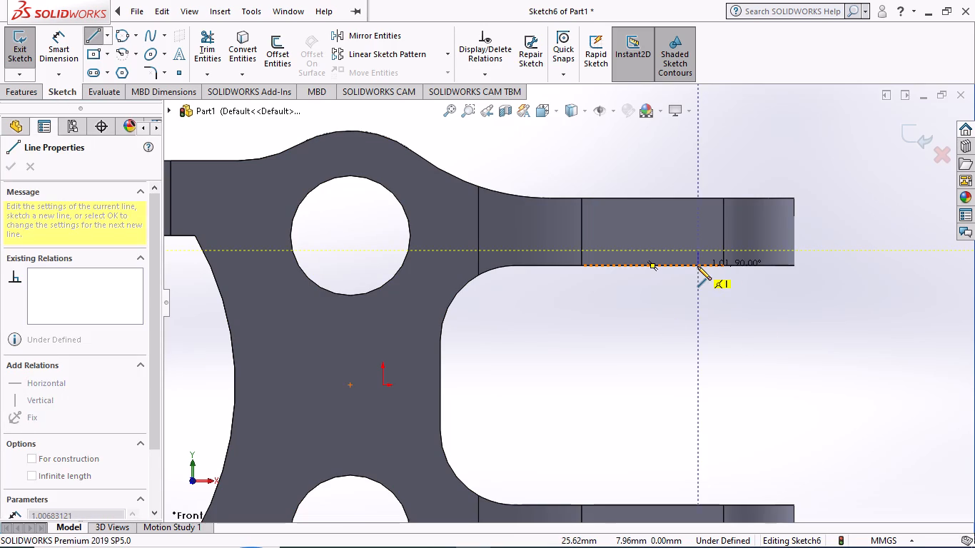
pyautogui.click(697, 266)
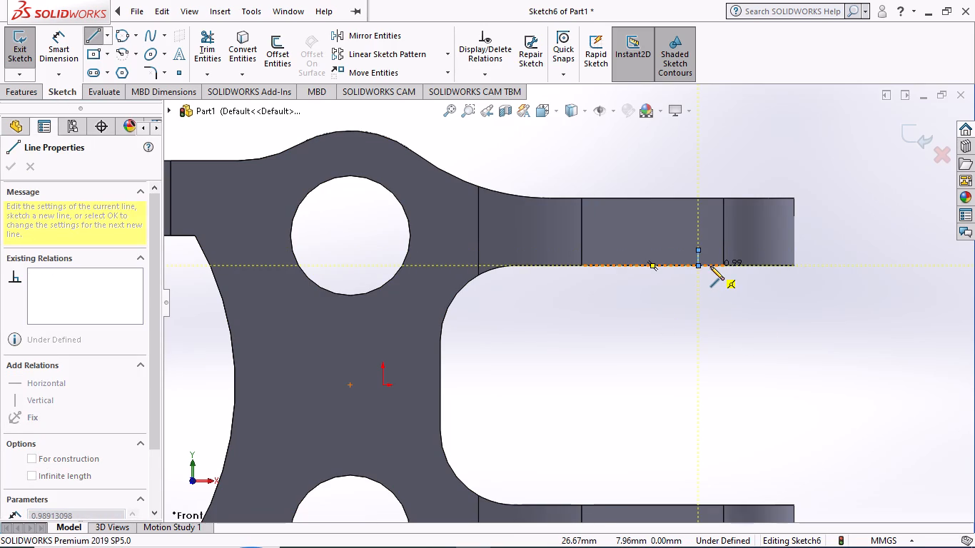
pyautogui.click(711, 265)
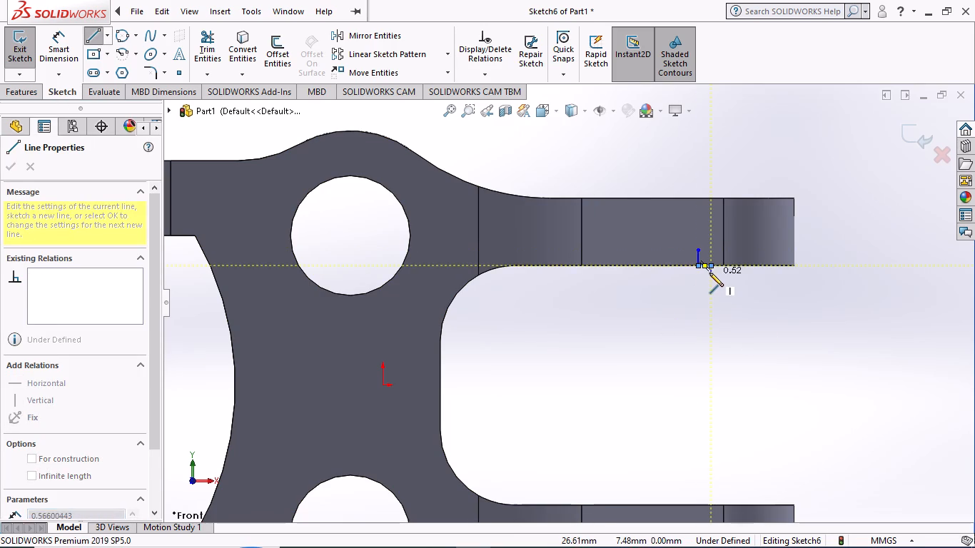
pyautogui.press('Escape')
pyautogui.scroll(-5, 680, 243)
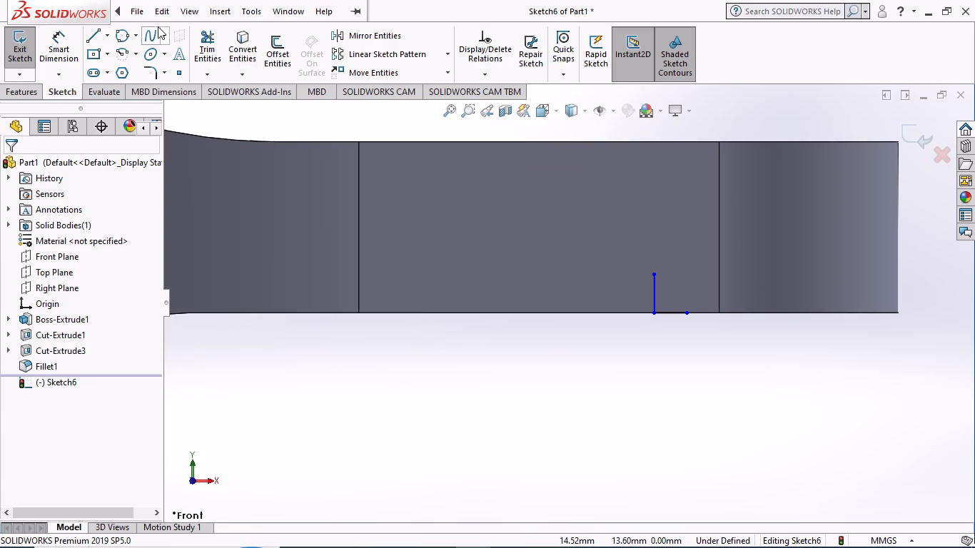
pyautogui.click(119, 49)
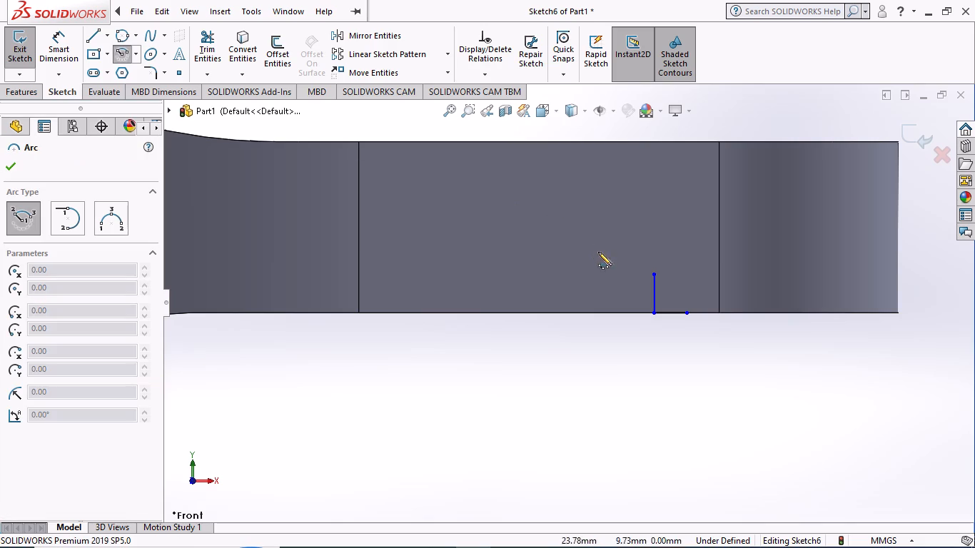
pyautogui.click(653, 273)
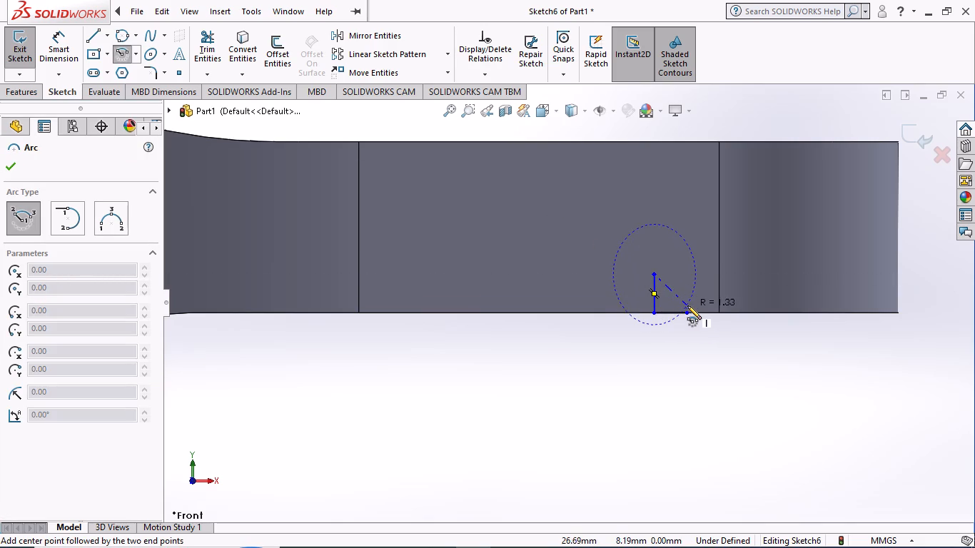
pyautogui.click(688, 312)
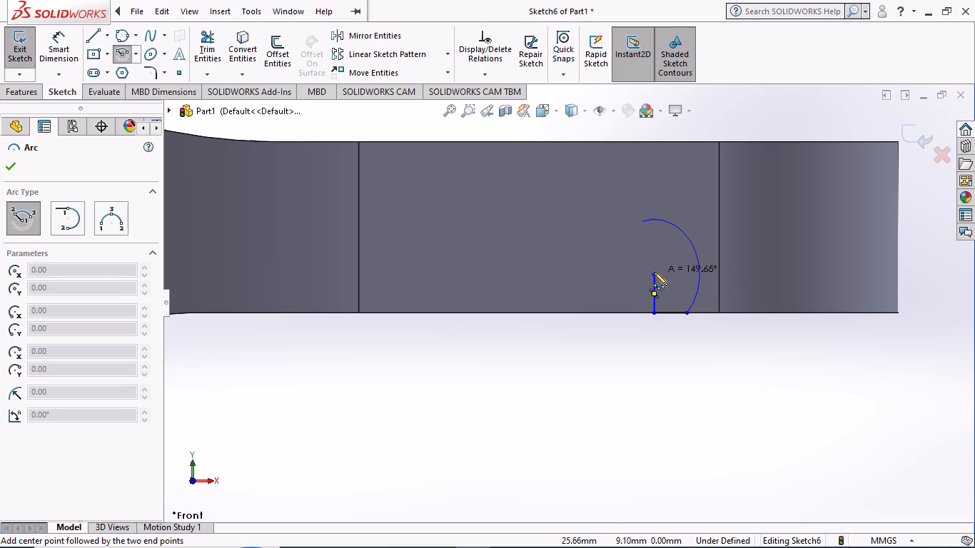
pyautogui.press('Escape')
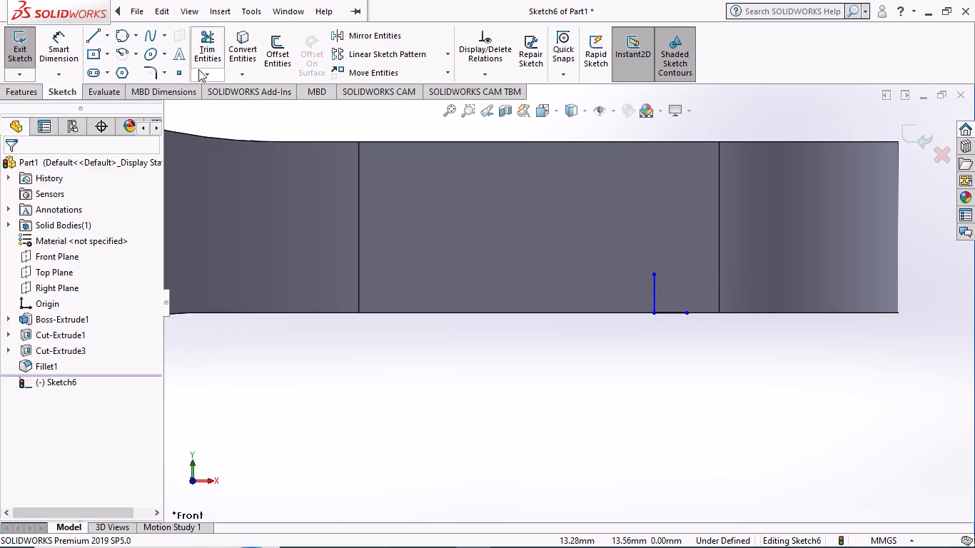
# Close the profile with a tangent arc of about 1.07 mm radius from the vertical line's upper end to the edge line's free end.
pyautogui.click(134, 49)
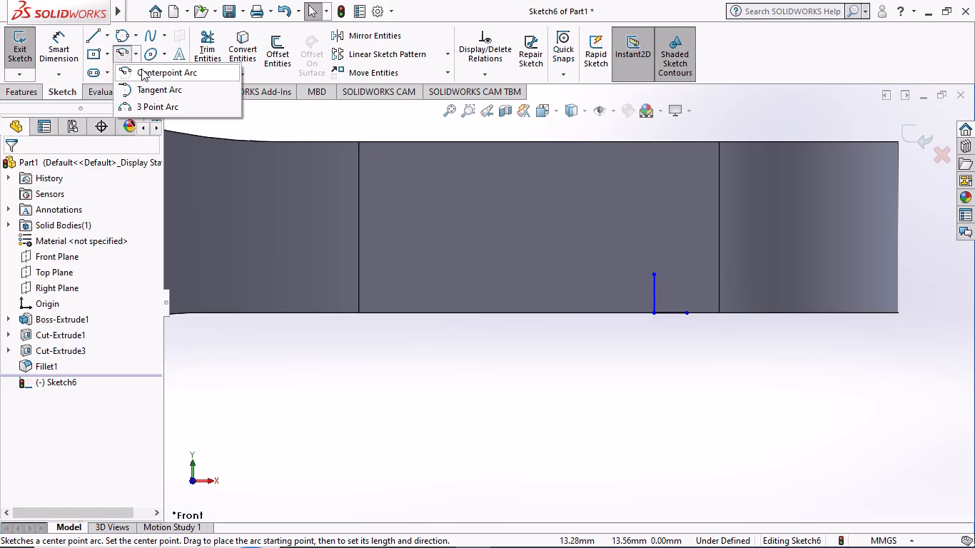
pyautogui.click(154, 86)
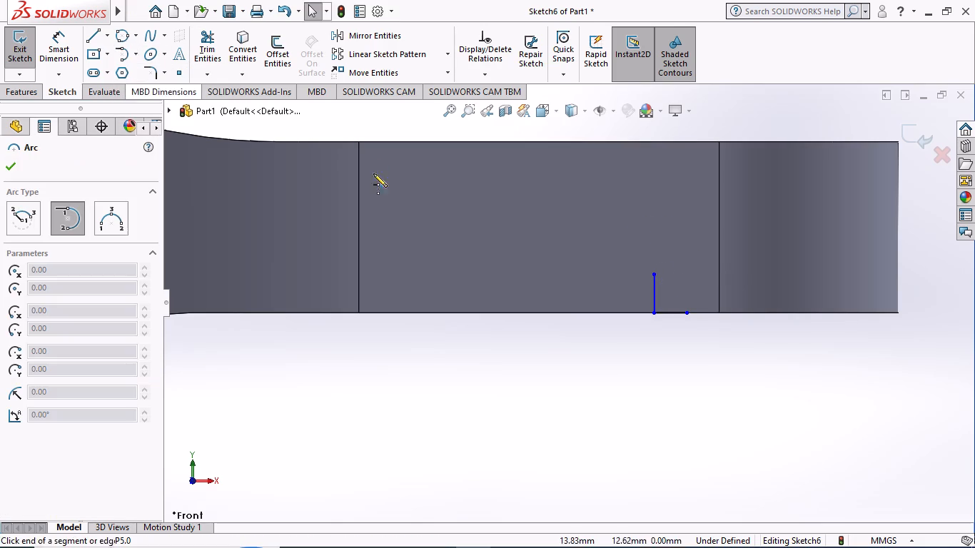
pyautogui.click(655, 278)
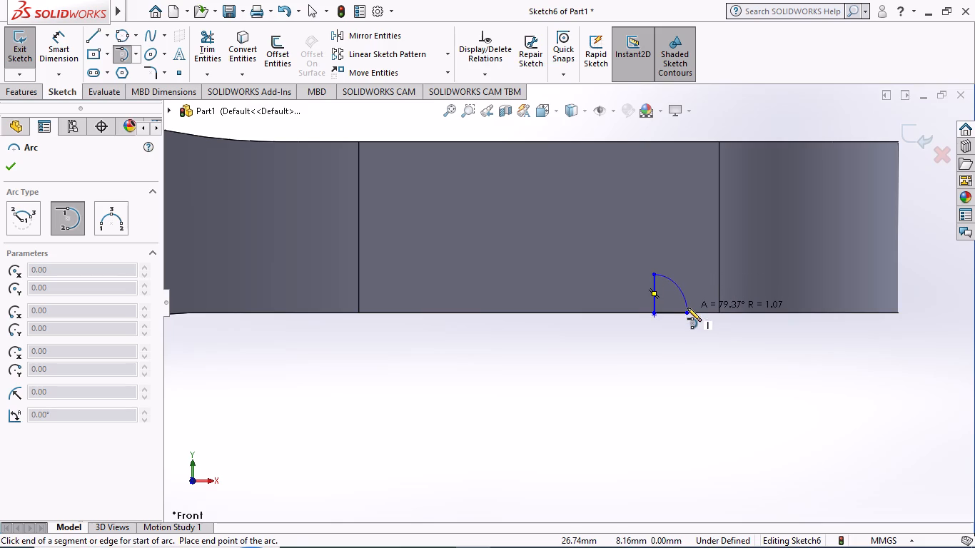
pyautogui.click(688, 310)
pyautogui.press('Escape')
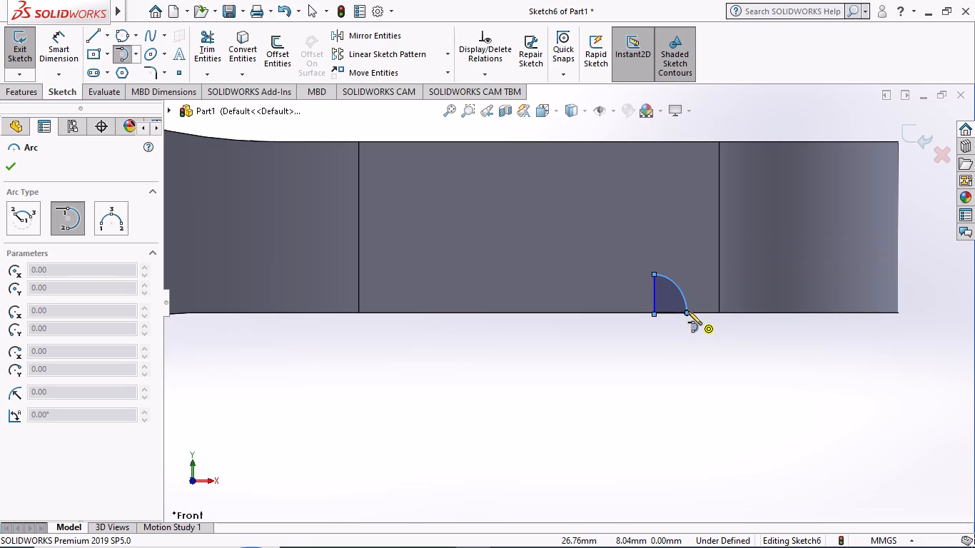
pyautogui.click(7, 163)
# Dimension the profile's vertical line at 2 mm.
pyautogui.click(55, 44)
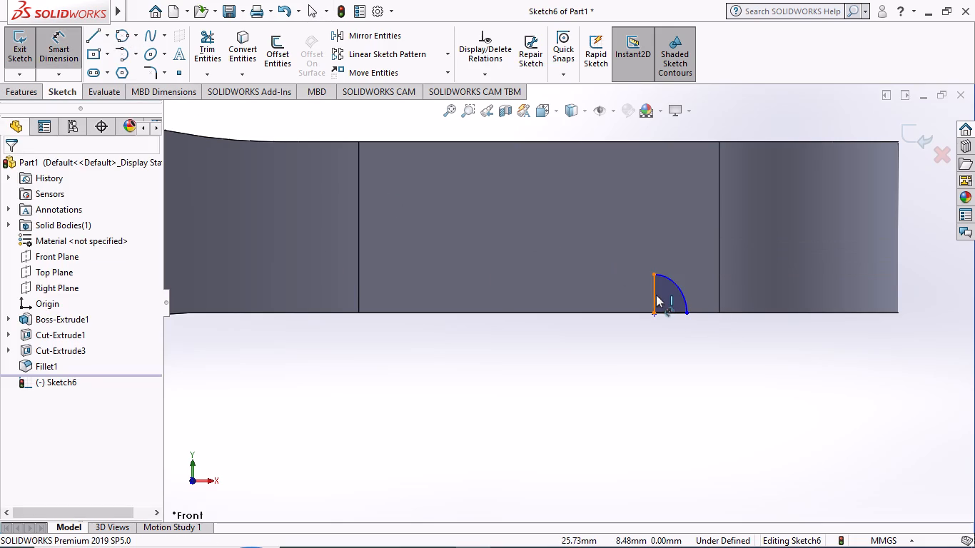
pyautogui.click(654, 285)
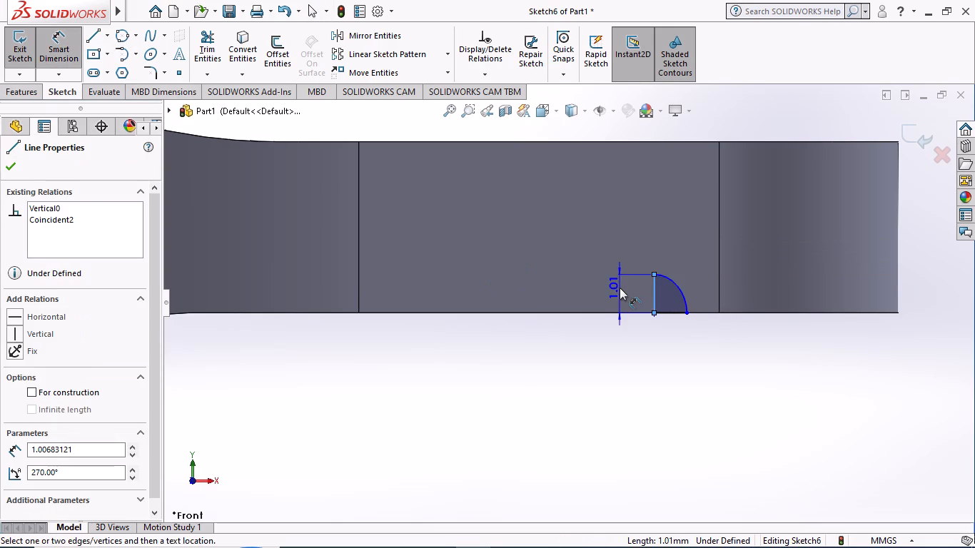
pyautogui.click(620, 288)
pyautogui.press('2')
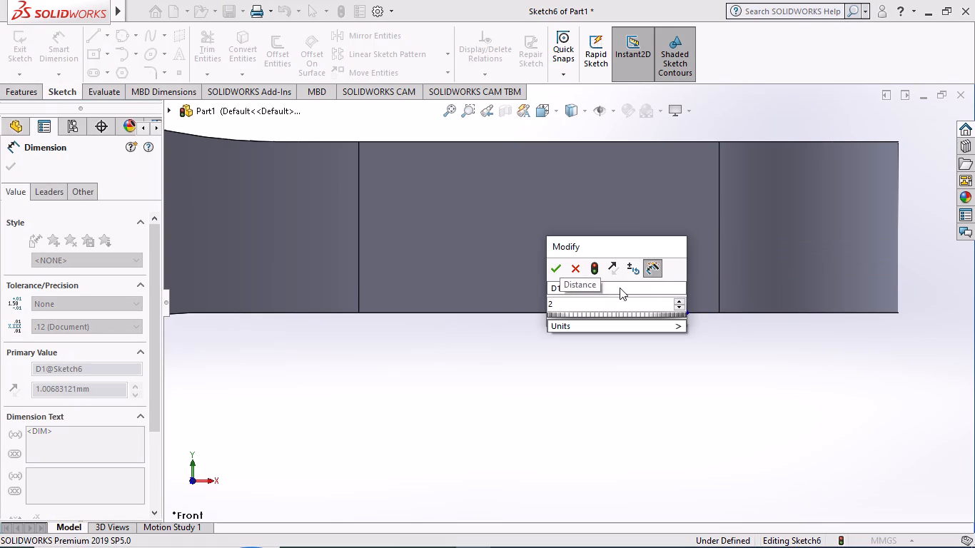
pyautogui.press('Return')
pyautogui.scroll(1, 682, 293)
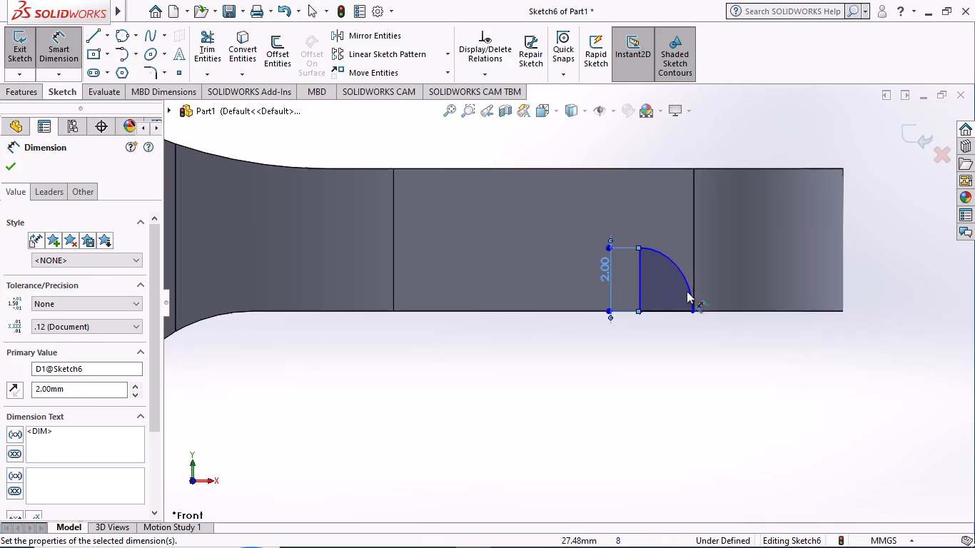
# Dimension the profile's horizontal line along the prong's lower edge at 2 mm.
pyautogui.scroll(4, 687, 291)
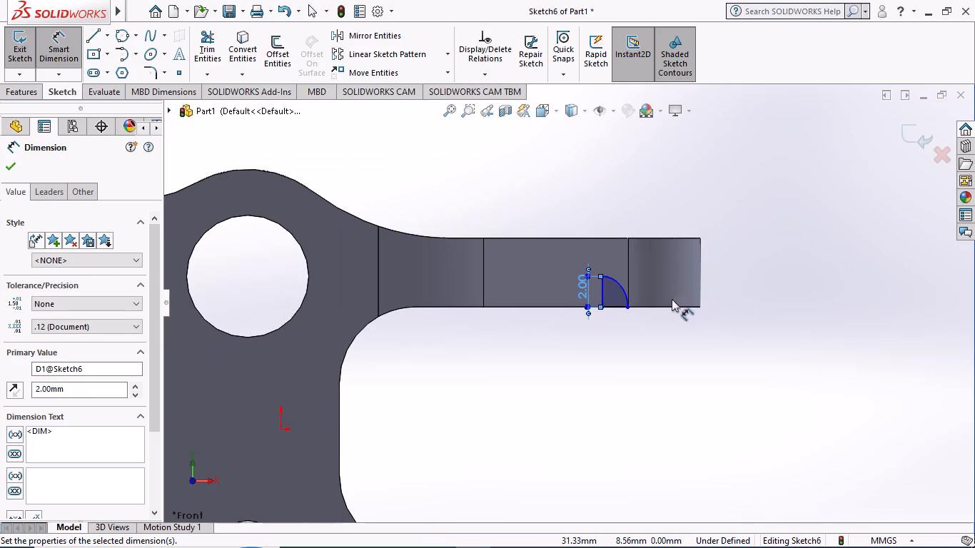
pyautogui.click(614, 304)
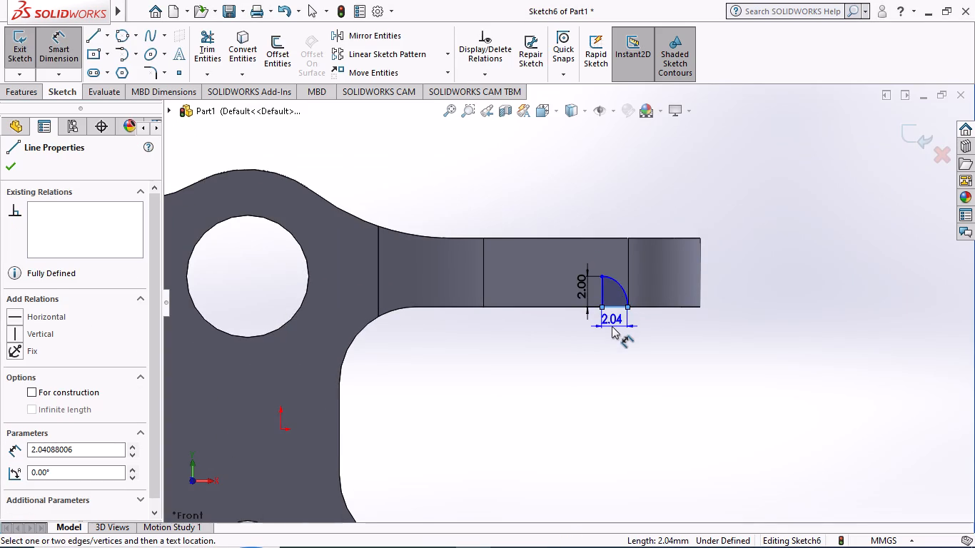
pyautogui.click(612, 326)
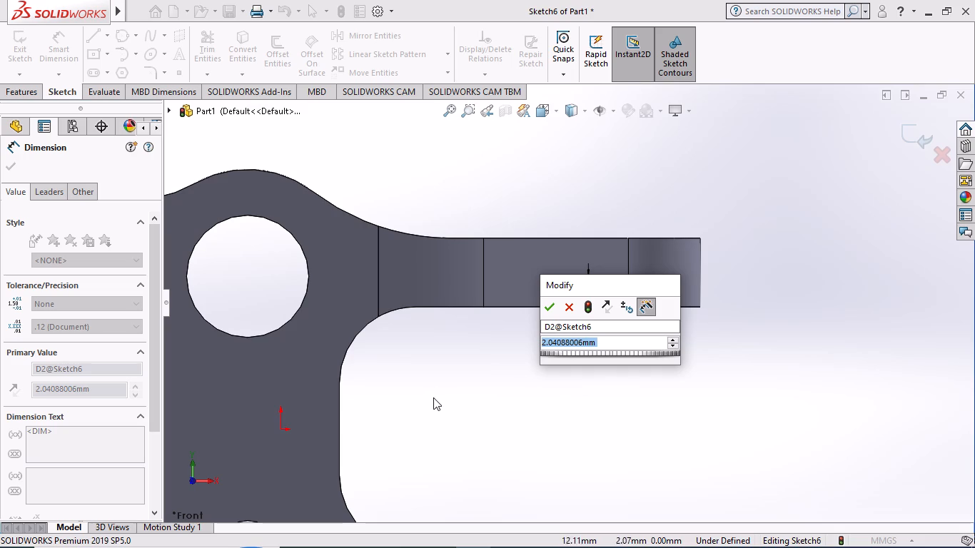
pyautogui.scroll(1, 383, 405)
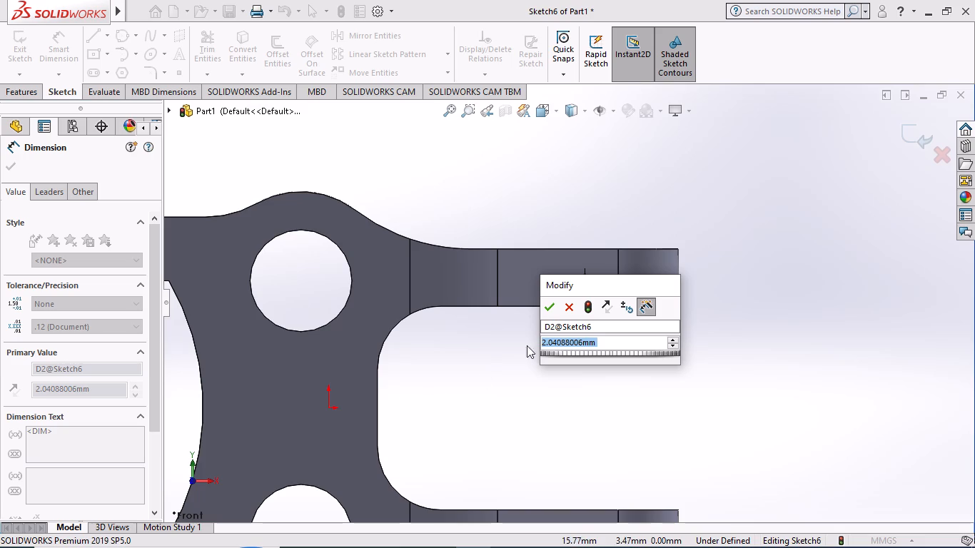
pyautogui.press('2')
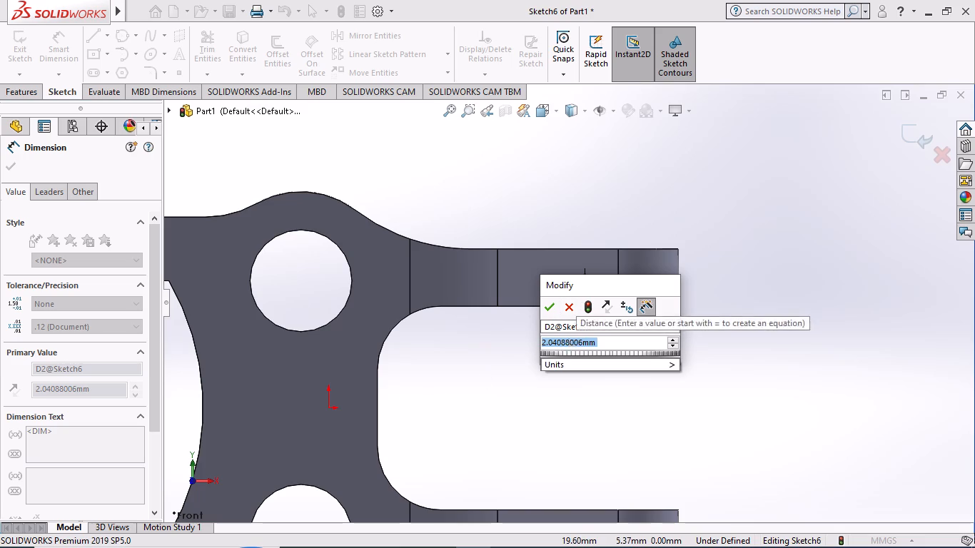
pyautogui.hotkey('shift', 'Return')
pyautogui.scroll(-3, 603, 308)
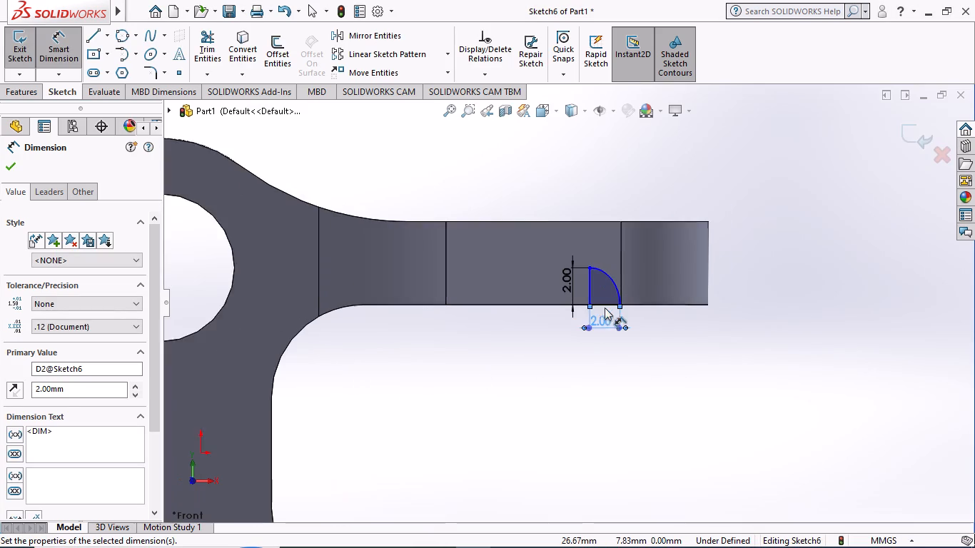
pyautogui.click(6, 166)
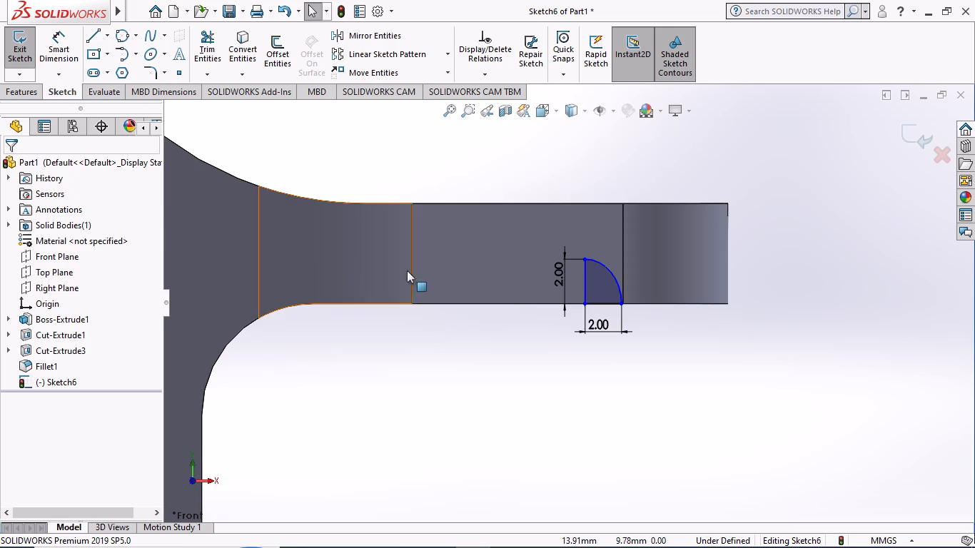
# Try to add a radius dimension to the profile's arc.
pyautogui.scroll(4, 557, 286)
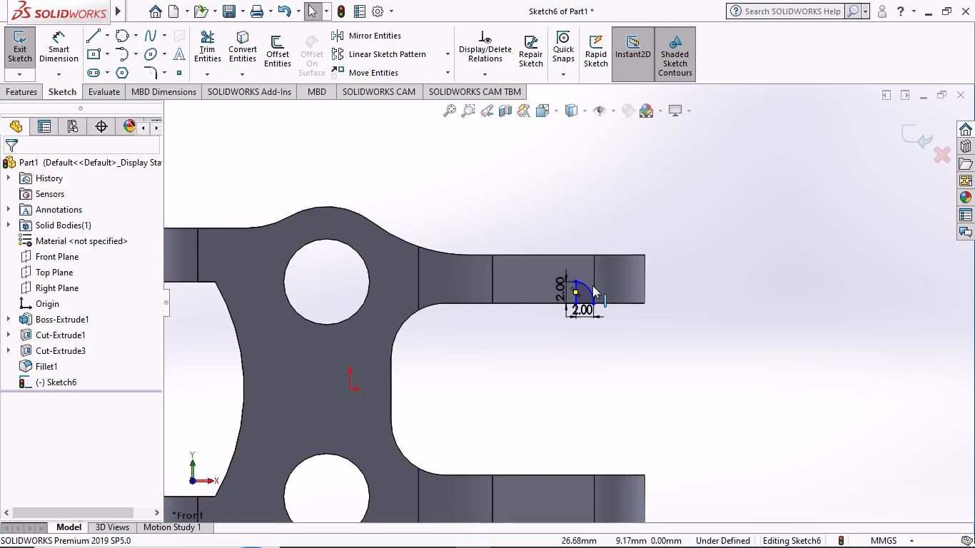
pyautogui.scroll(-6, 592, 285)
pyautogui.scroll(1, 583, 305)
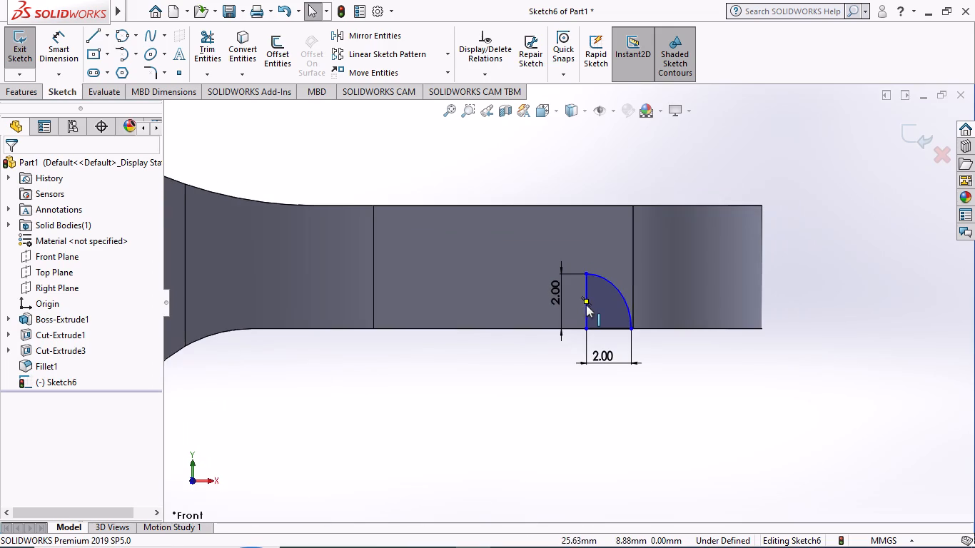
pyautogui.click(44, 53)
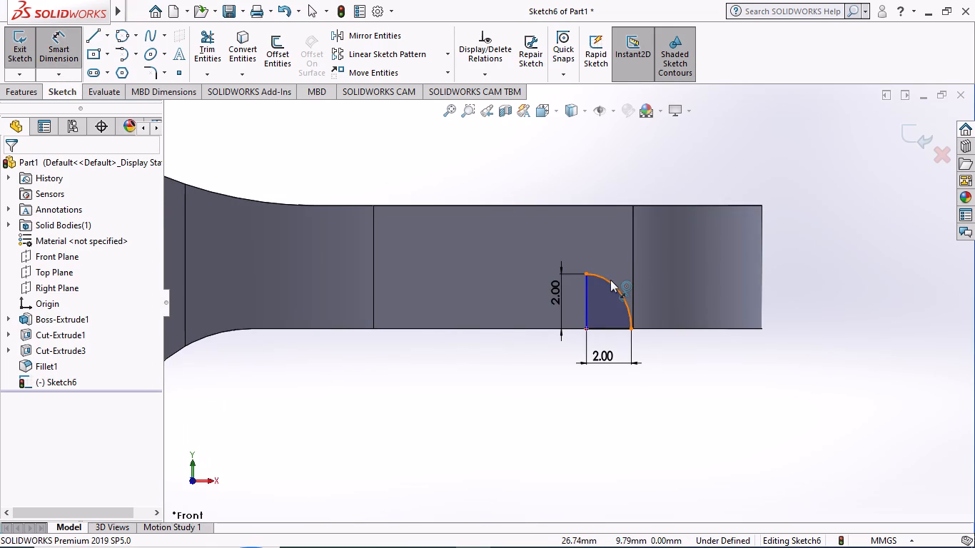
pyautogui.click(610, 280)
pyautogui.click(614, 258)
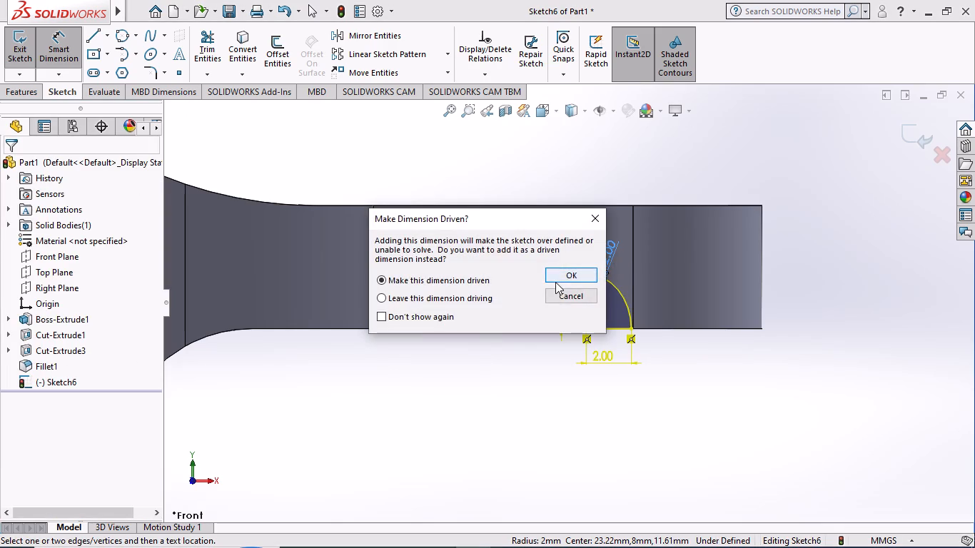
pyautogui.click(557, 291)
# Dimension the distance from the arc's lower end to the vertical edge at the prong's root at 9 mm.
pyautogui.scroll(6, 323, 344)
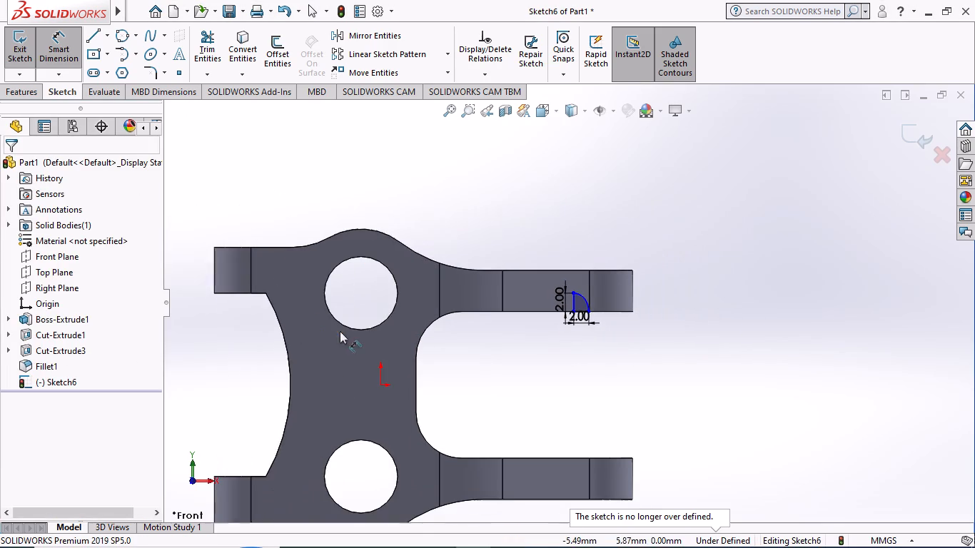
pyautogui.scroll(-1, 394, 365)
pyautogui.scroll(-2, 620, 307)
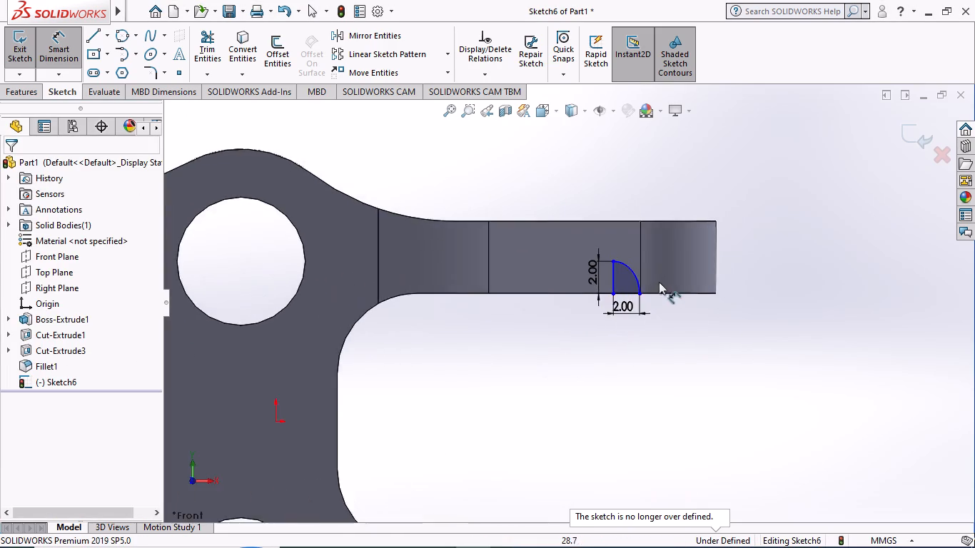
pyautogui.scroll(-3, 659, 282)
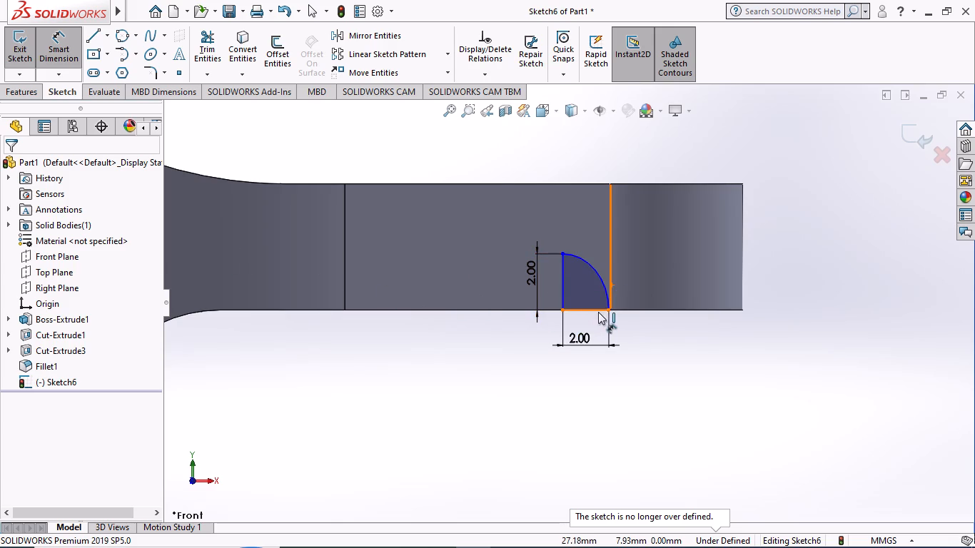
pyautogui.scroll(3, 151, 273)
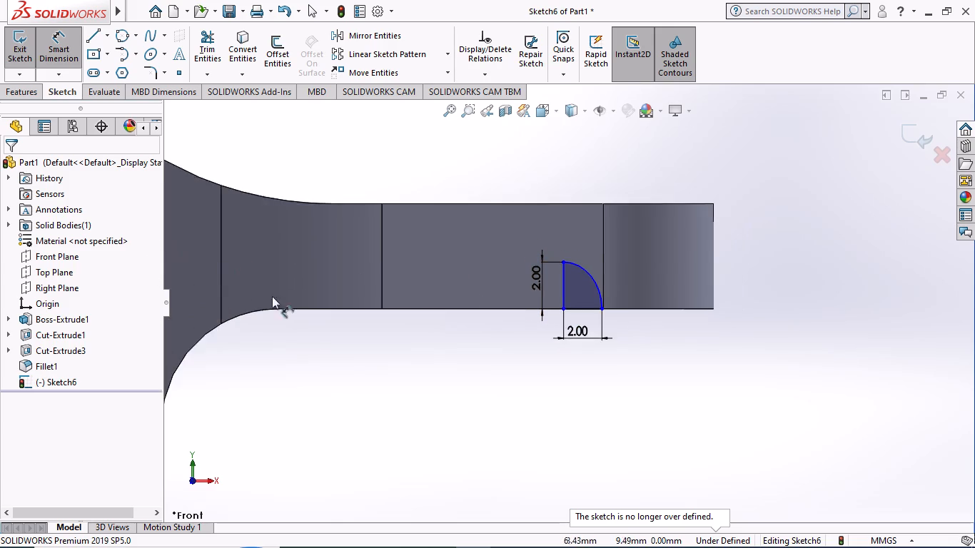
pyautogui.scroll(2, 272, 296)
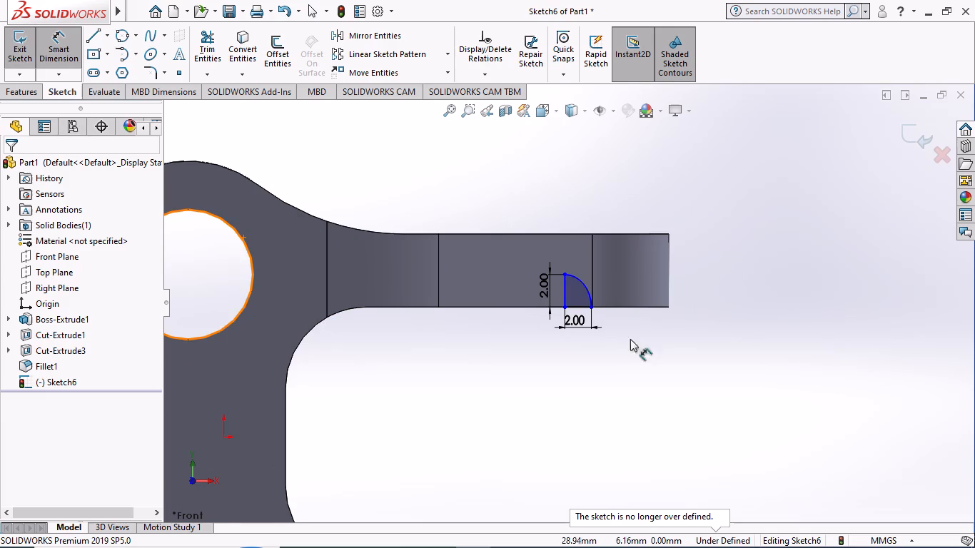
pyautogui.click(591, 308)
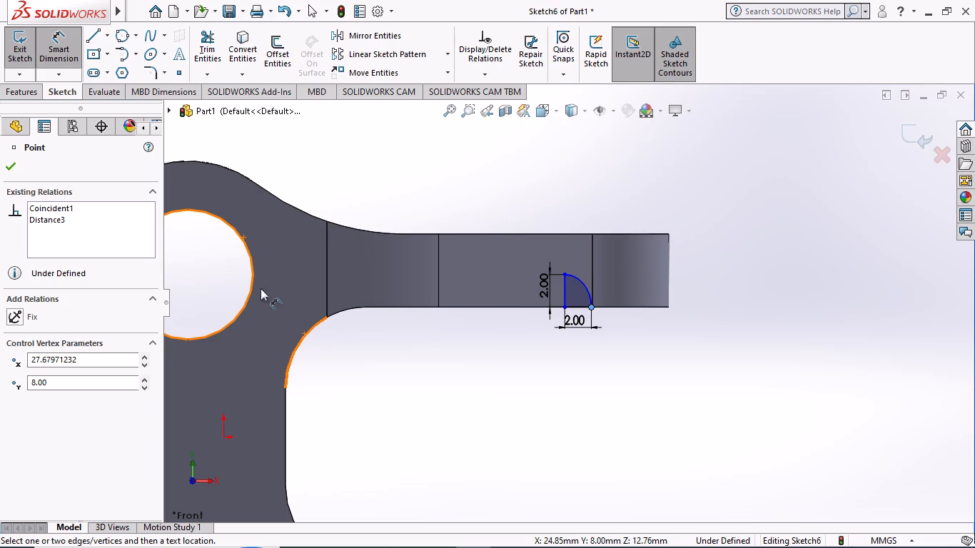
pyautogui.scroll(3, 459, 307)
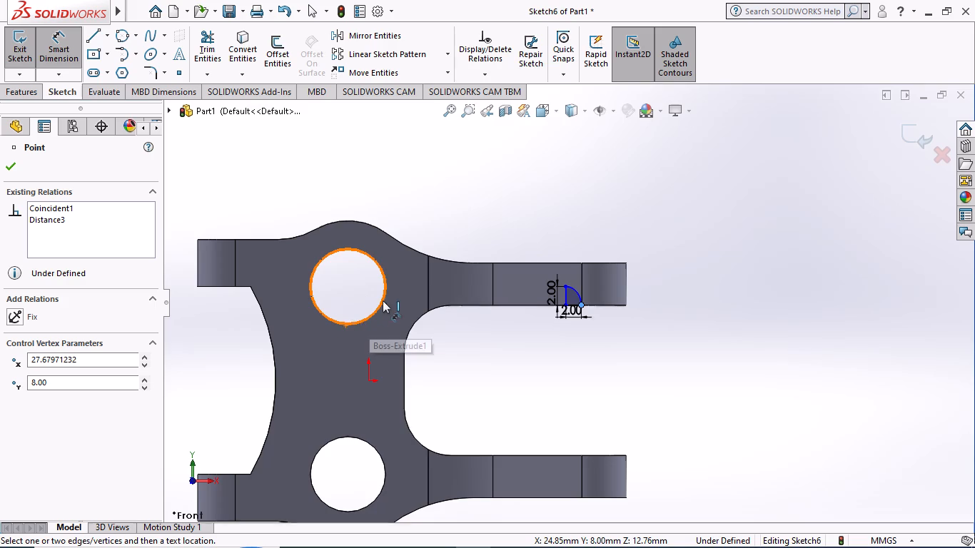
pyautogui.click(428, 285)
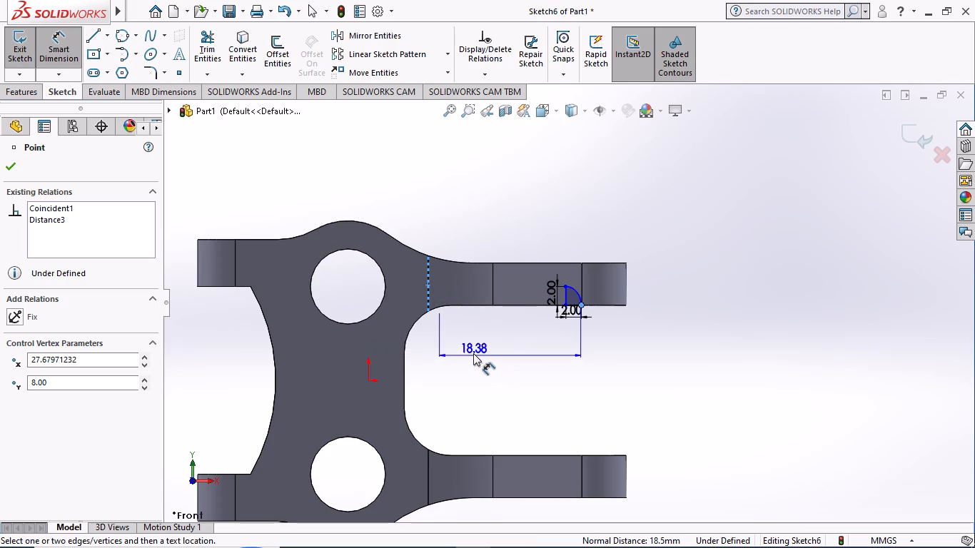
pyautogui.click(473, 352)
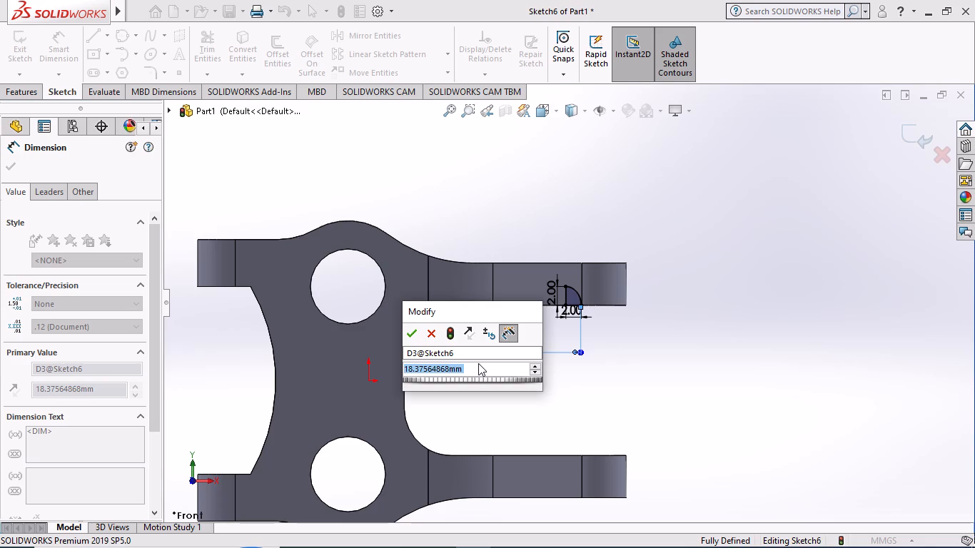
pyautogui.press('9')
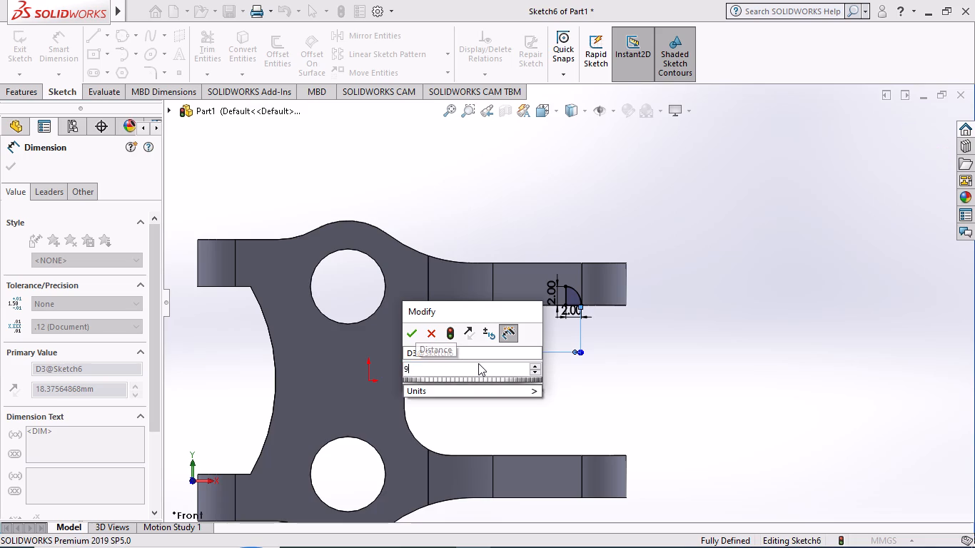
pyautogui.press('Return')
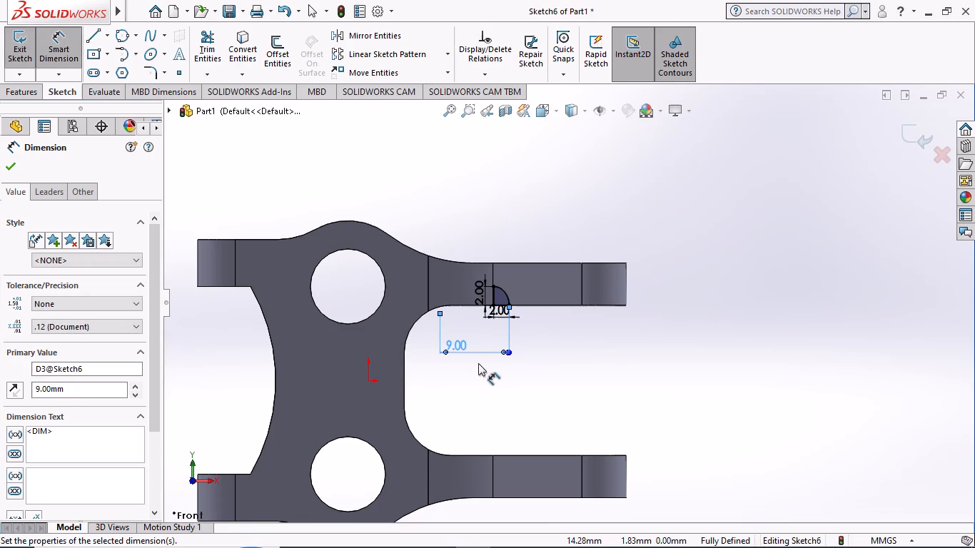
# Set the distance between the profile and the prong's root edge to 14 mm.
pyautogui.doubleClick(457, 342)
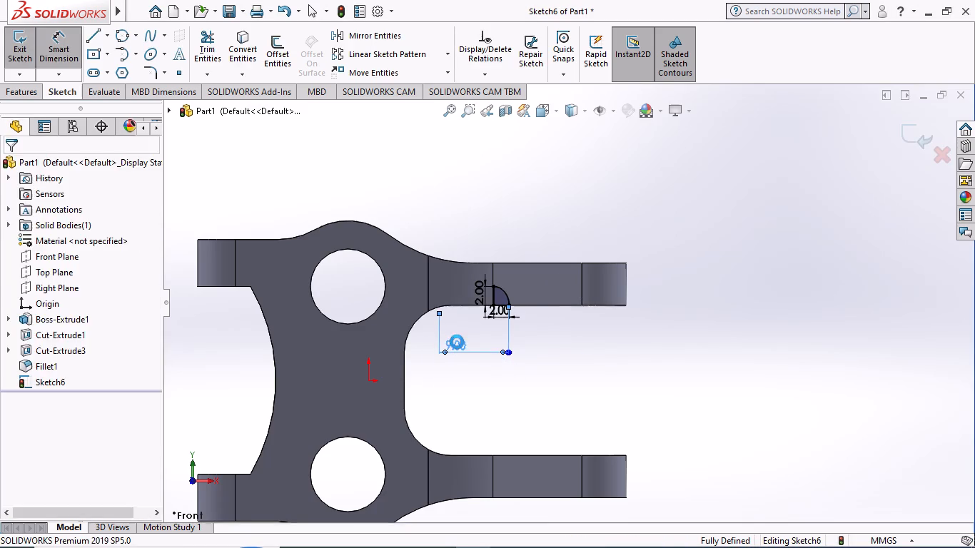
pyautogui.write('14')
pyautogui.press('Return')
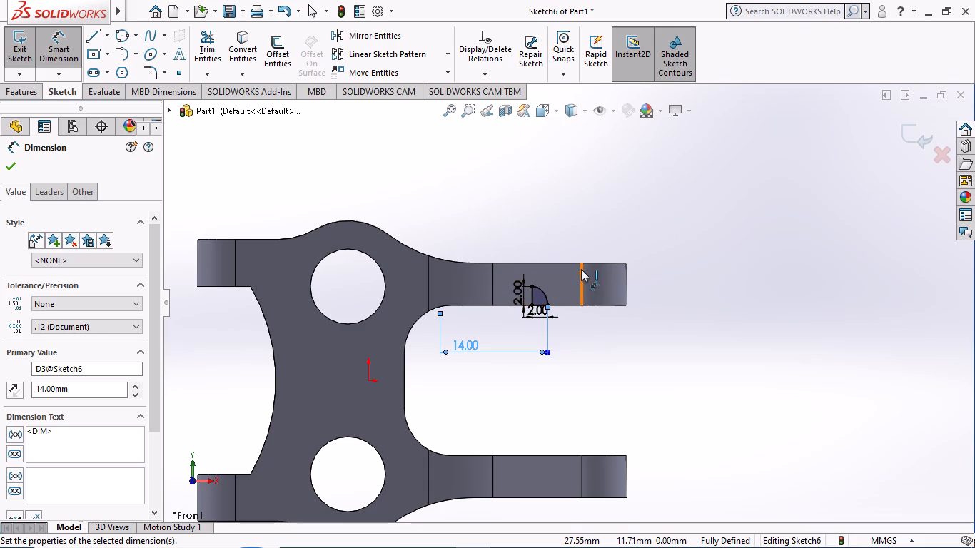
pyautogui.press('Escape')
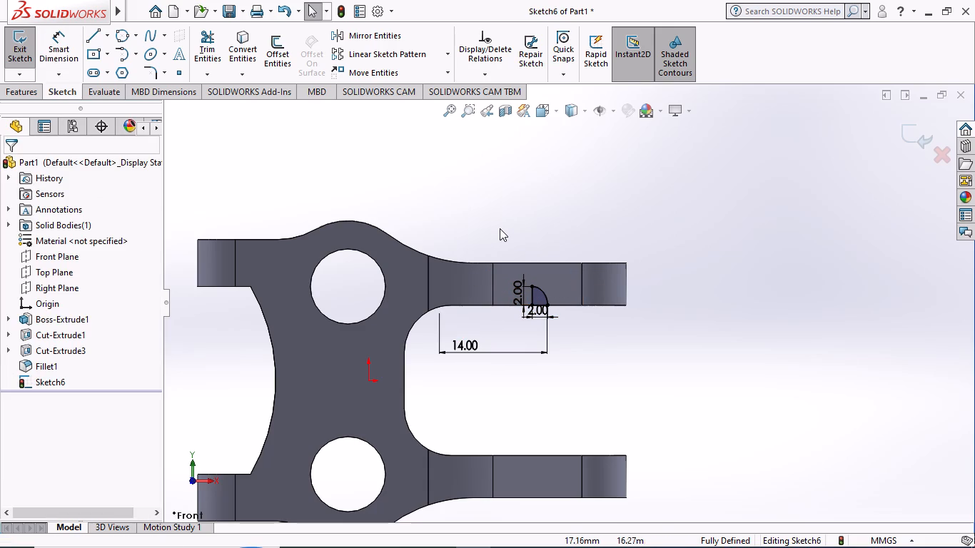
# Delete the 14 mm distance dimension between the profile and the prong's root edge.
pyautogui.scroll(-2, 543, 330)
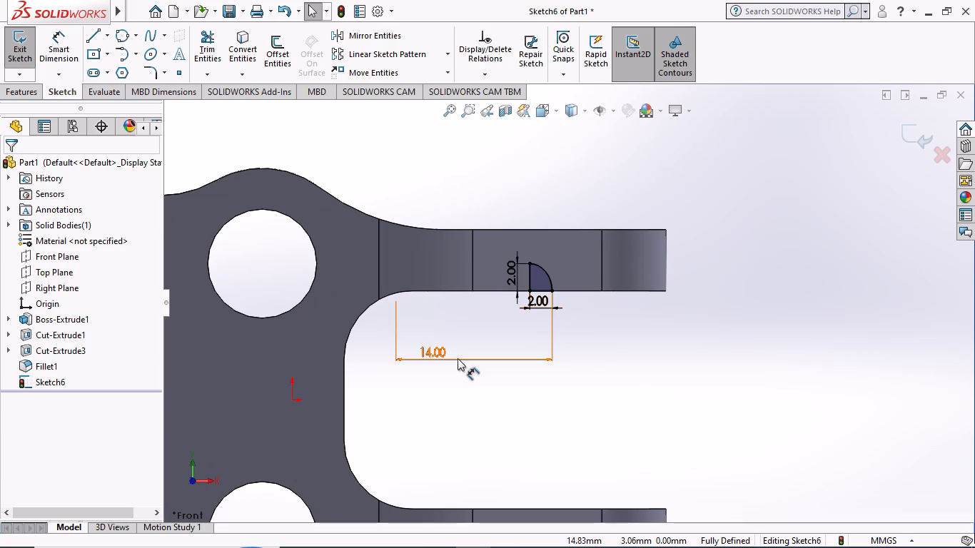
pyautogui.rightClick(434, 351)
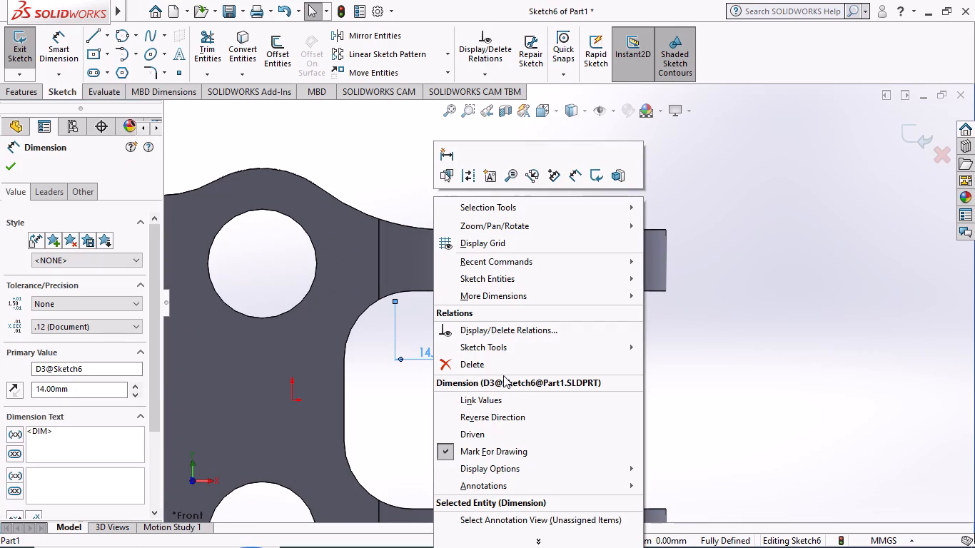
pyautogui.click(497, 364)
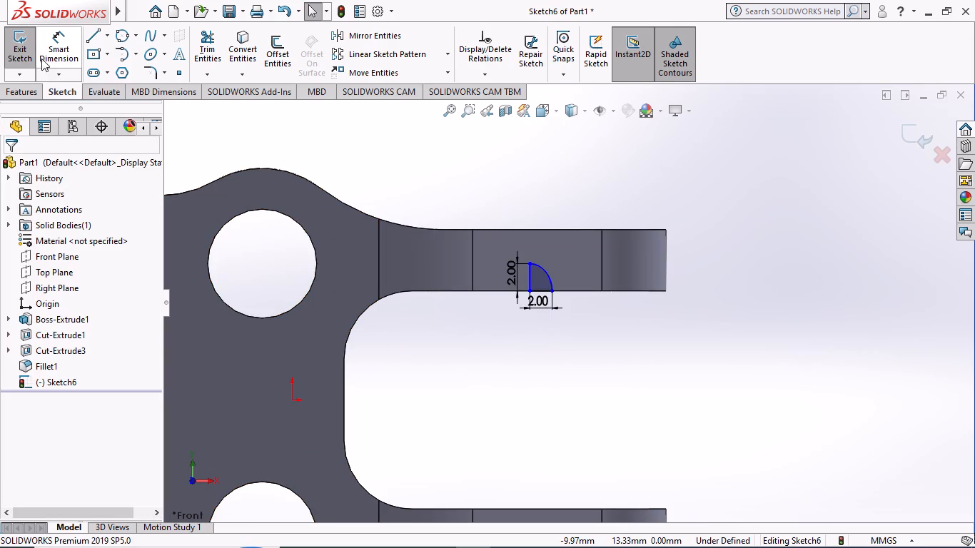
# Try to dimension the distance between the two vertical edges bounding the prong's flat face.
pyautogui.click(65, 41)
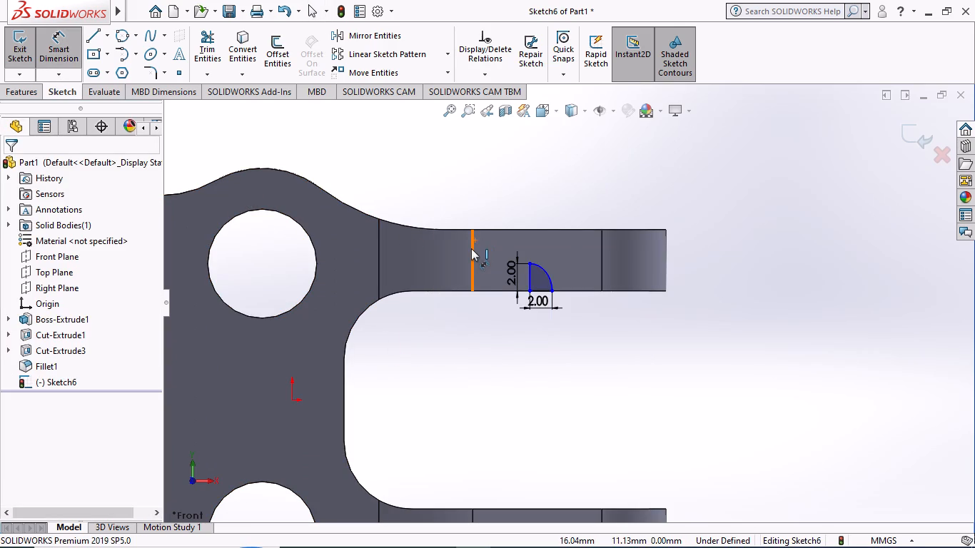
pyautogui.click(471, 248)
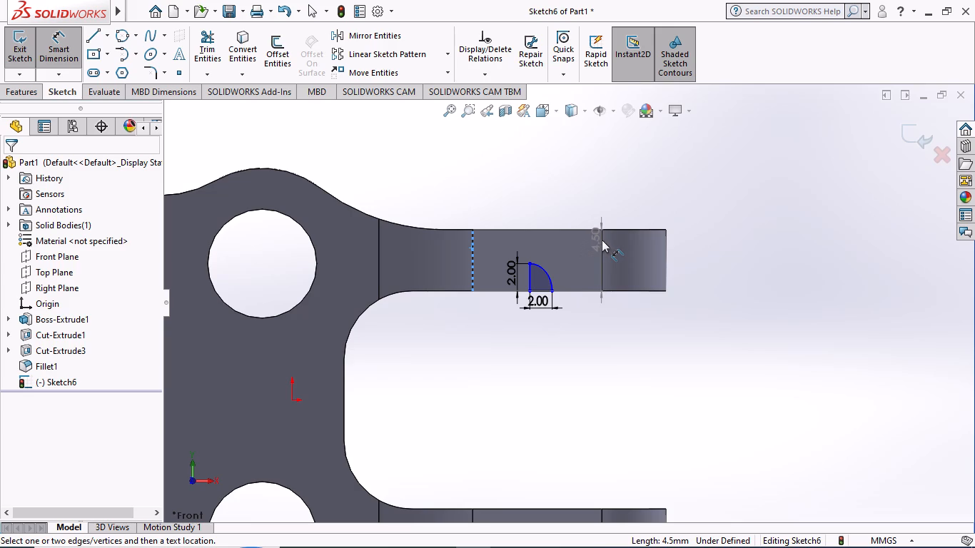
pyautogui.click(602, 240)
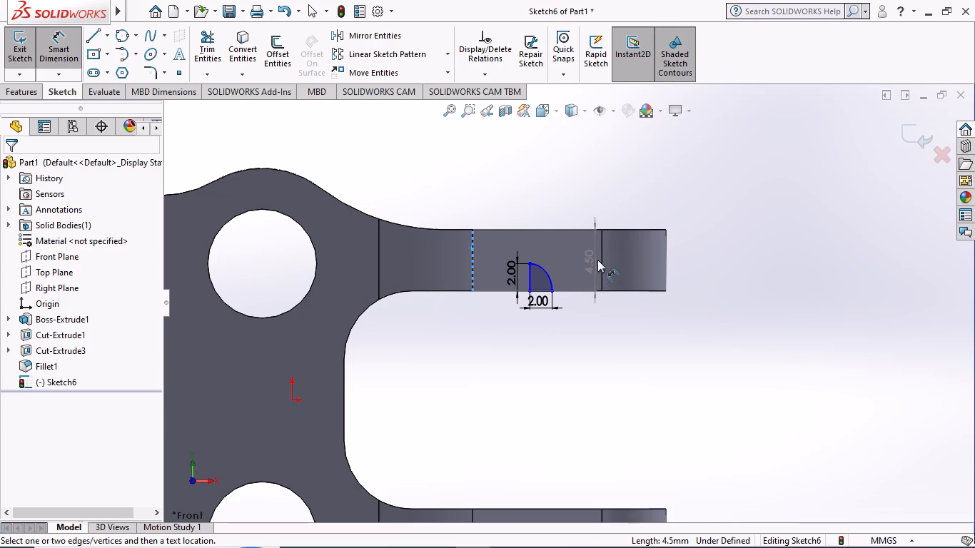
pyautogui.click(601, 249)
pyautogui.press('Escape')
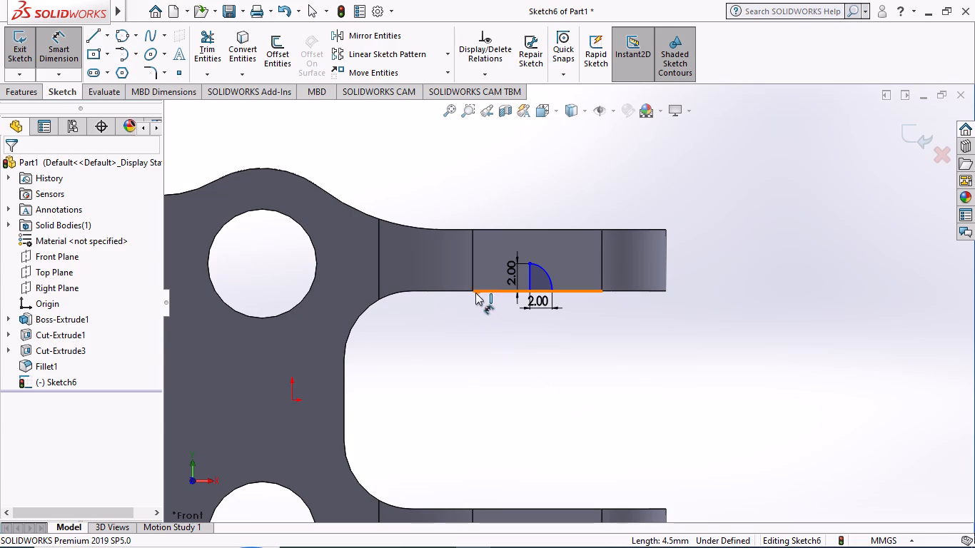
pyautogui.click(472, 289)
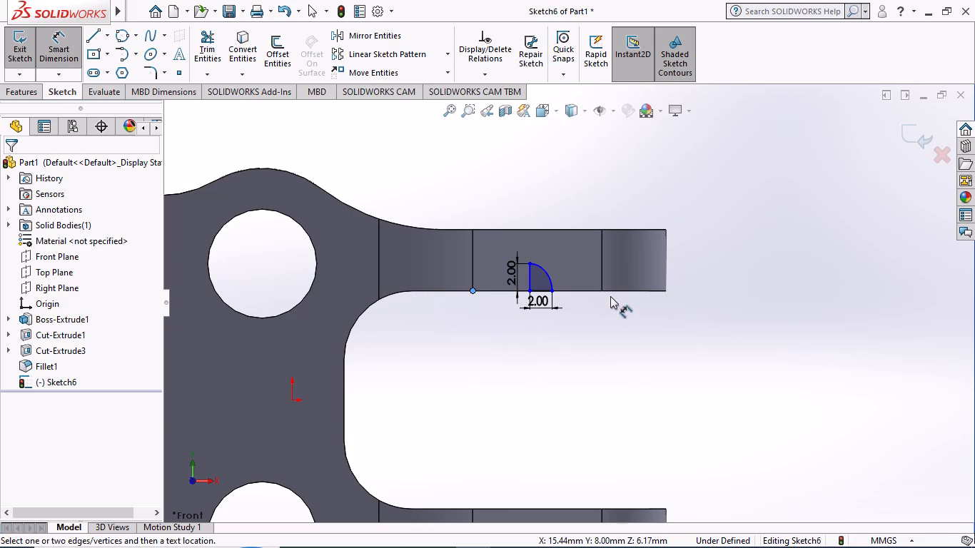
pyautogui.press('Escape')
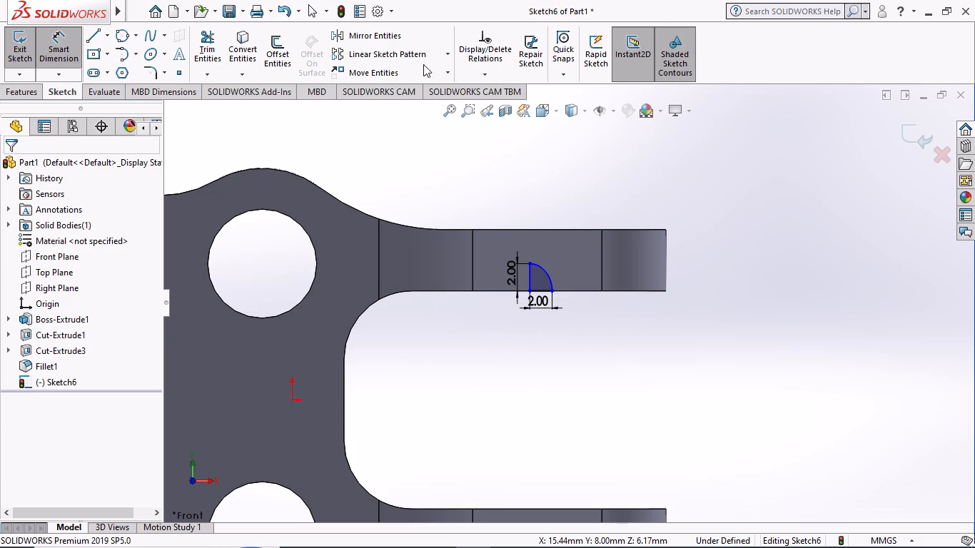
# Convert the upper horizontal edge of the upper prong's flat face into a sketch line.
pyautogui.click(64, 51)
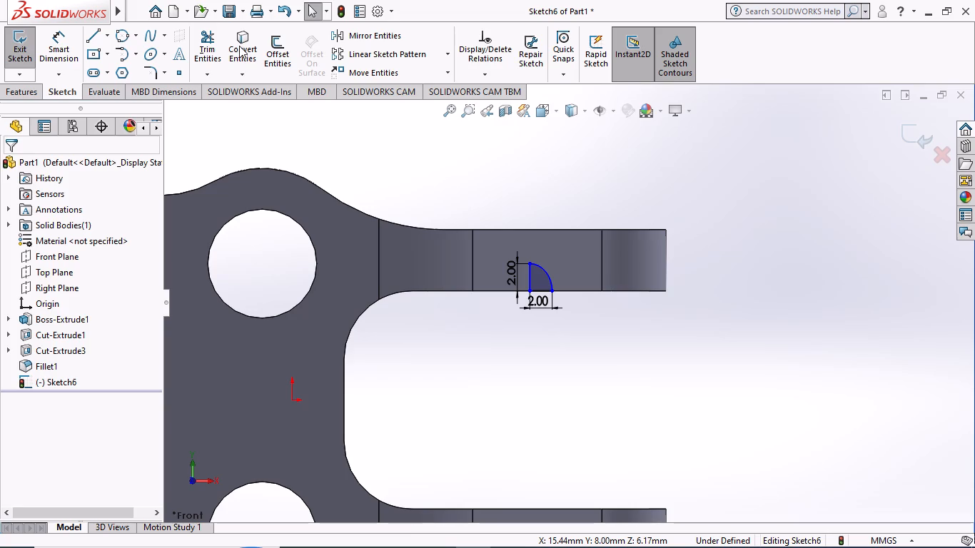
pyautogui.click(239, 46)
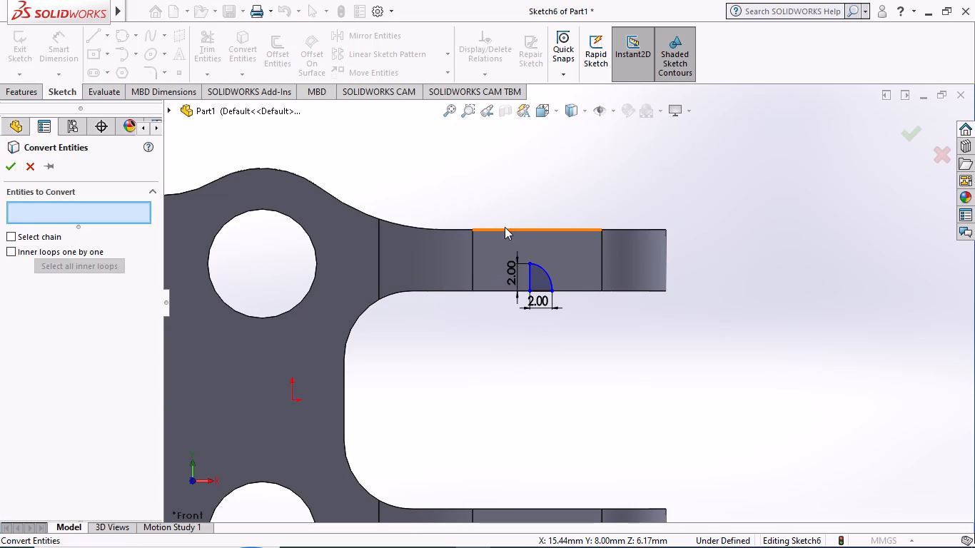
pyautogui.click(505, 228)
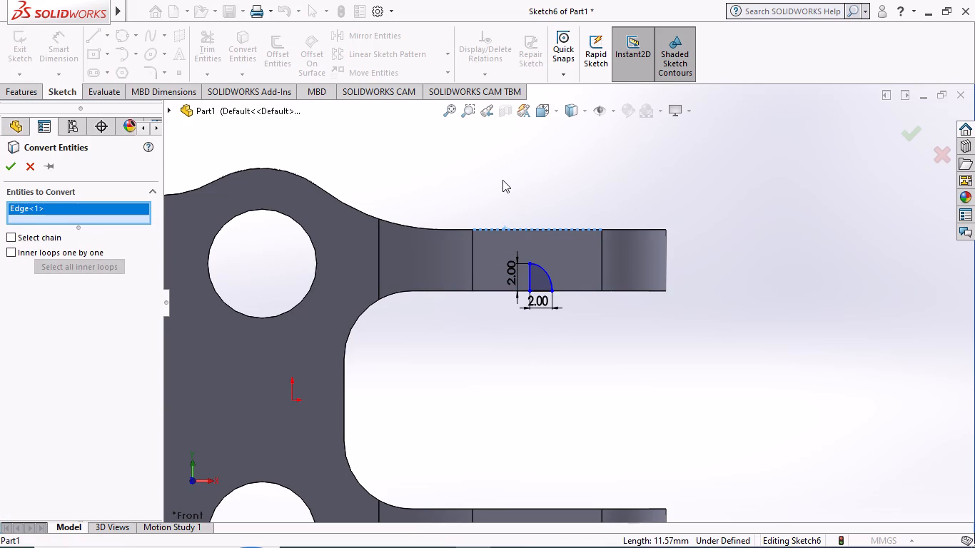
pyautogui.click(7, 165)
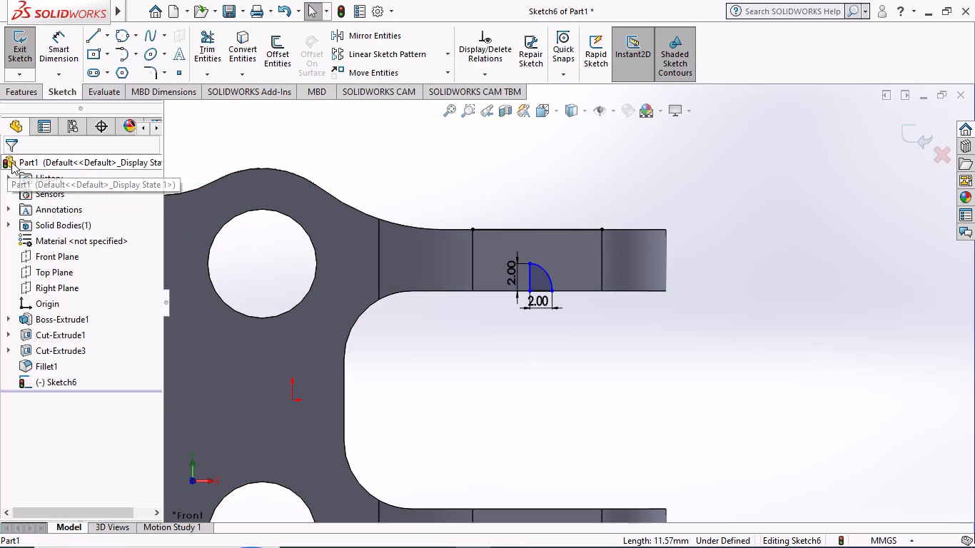
# Check the length of the converted line along the flat face with Smart Dimension, without placing a dimension.
pyautogui.click(56, 42)
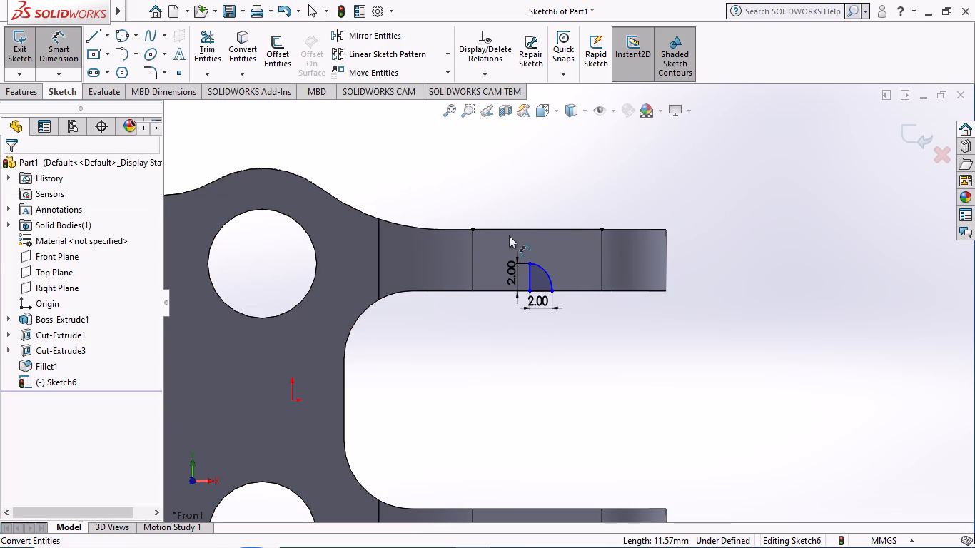
pyautogui.click(510, 230)
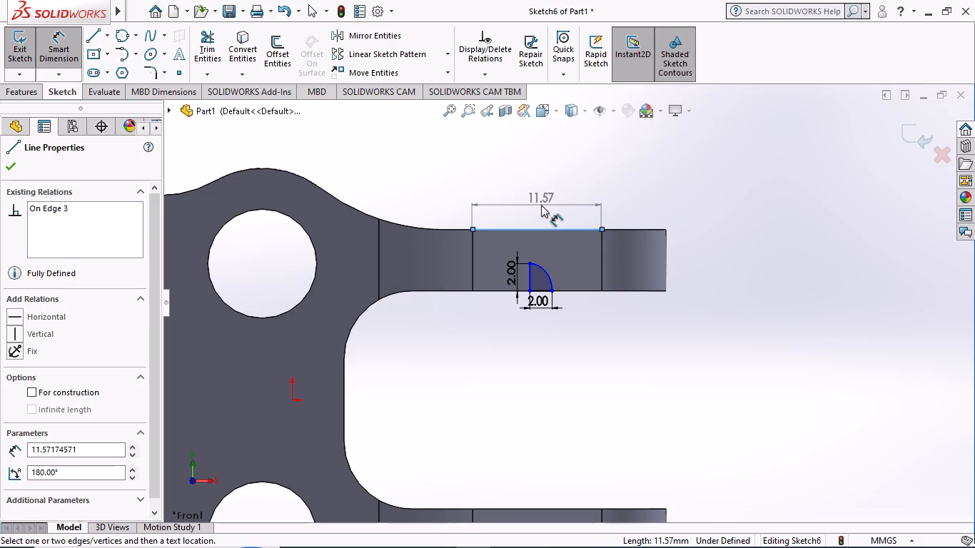
pyautogui.press('Escape')
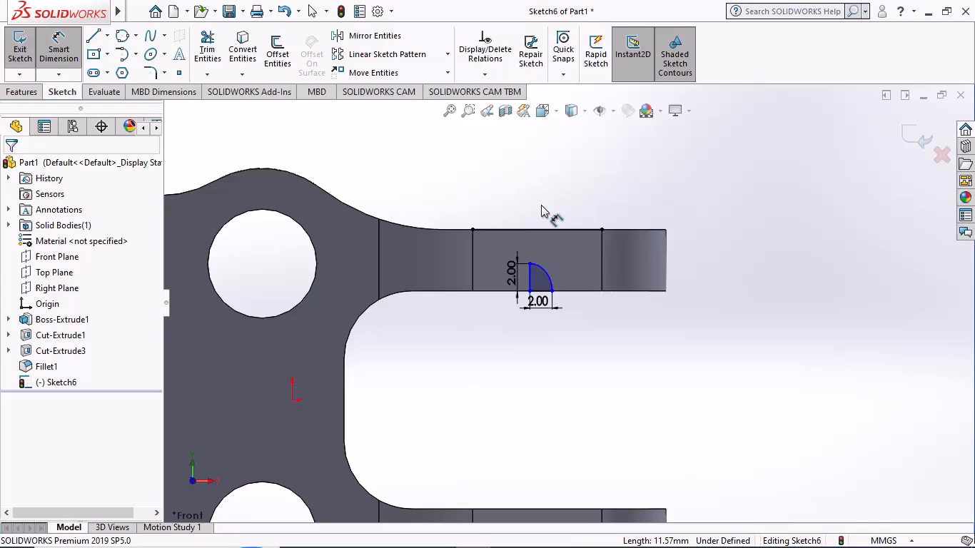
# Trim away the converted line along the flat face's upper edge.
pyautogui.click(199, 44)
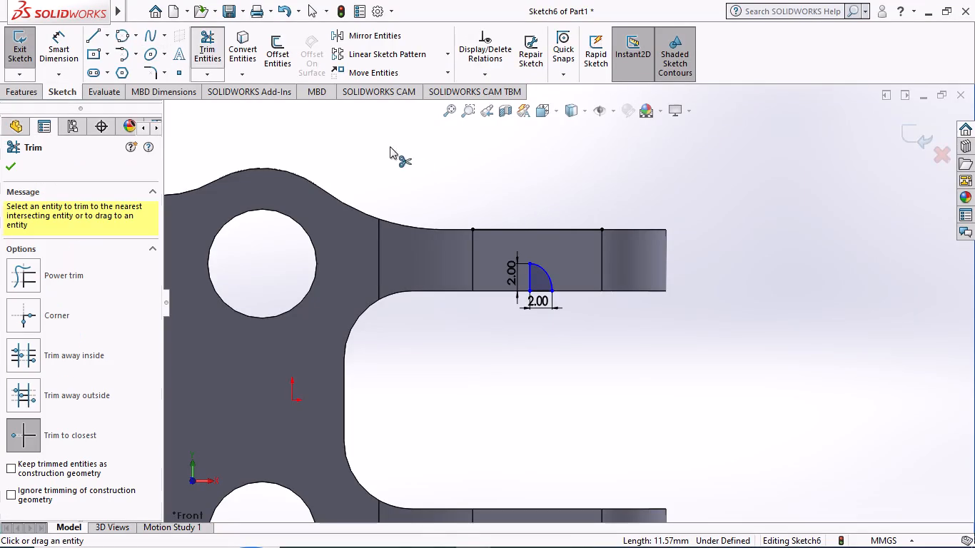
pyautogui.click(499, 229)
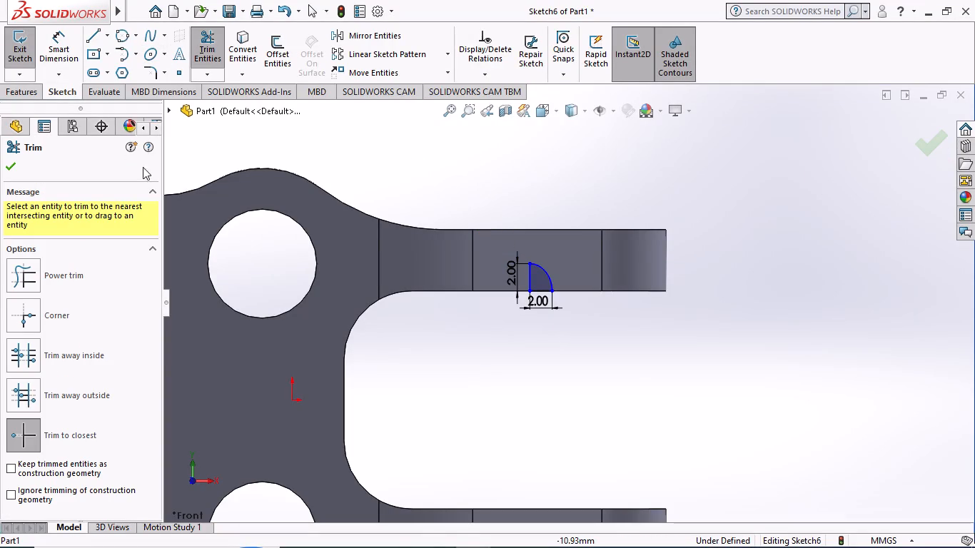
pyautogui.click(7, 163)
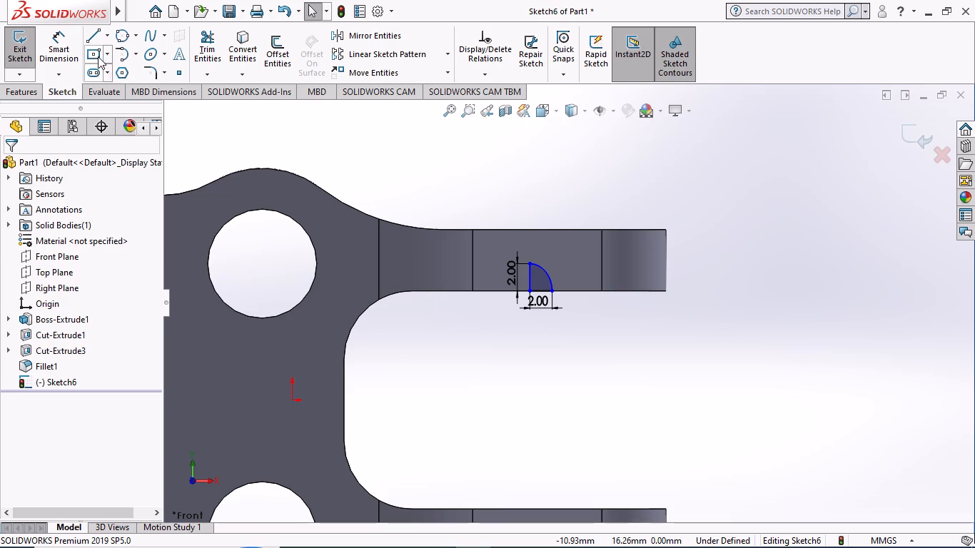
# Dimension the distance from the profile's lower corner to the flat face's vertical edge nearest the arm body as 11.57/2 mm.
pyautogui.click(63, 42)
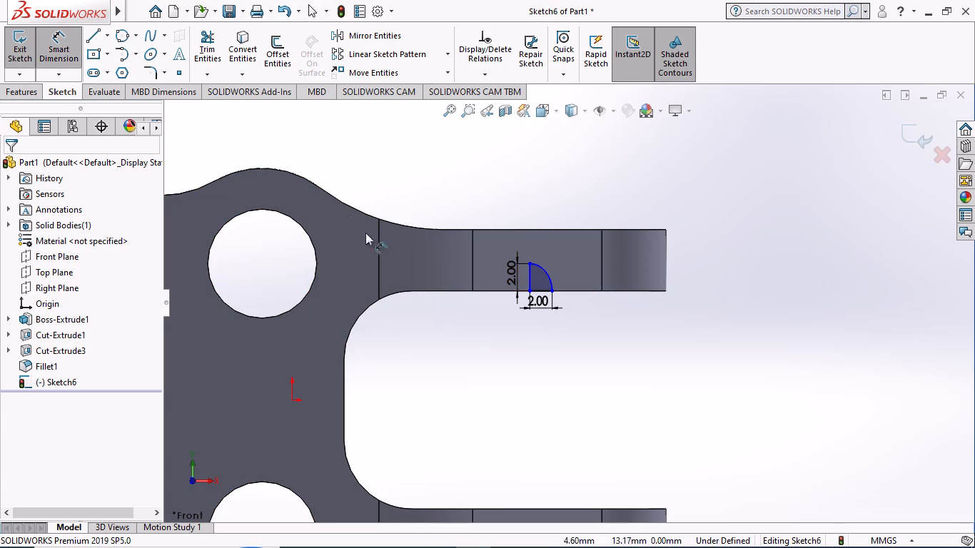
pyautogui.scroll(-4, 530, 285)
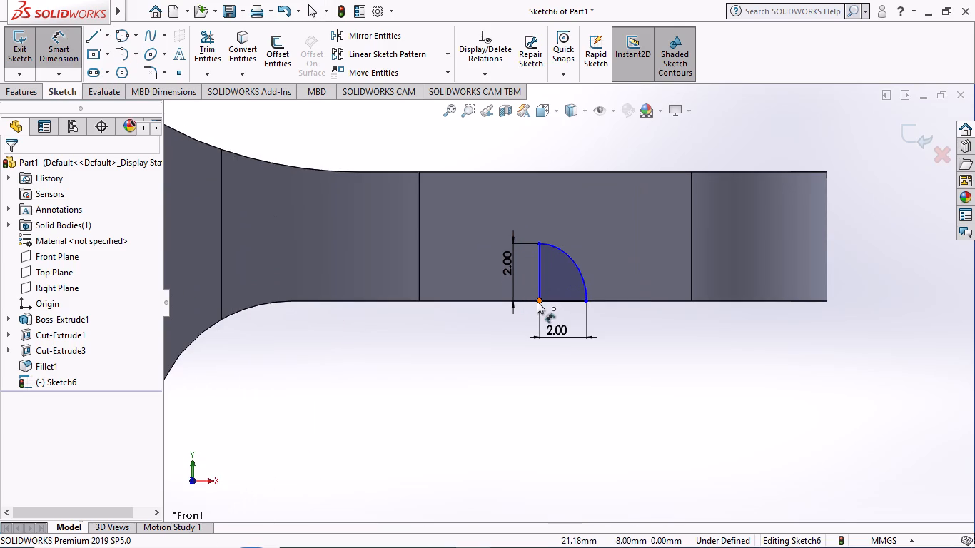
pyautogui.click(539, 298)
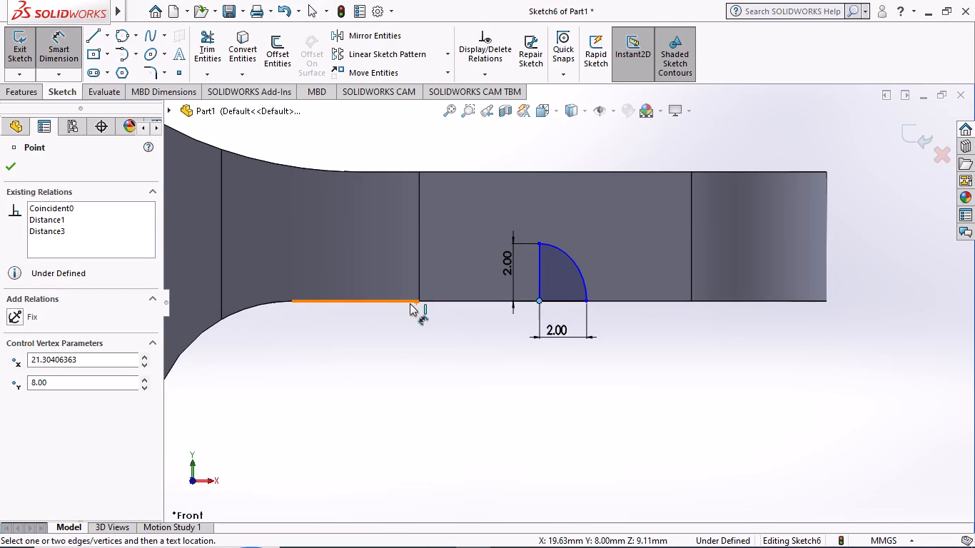
pyautogui.click(418, 261)
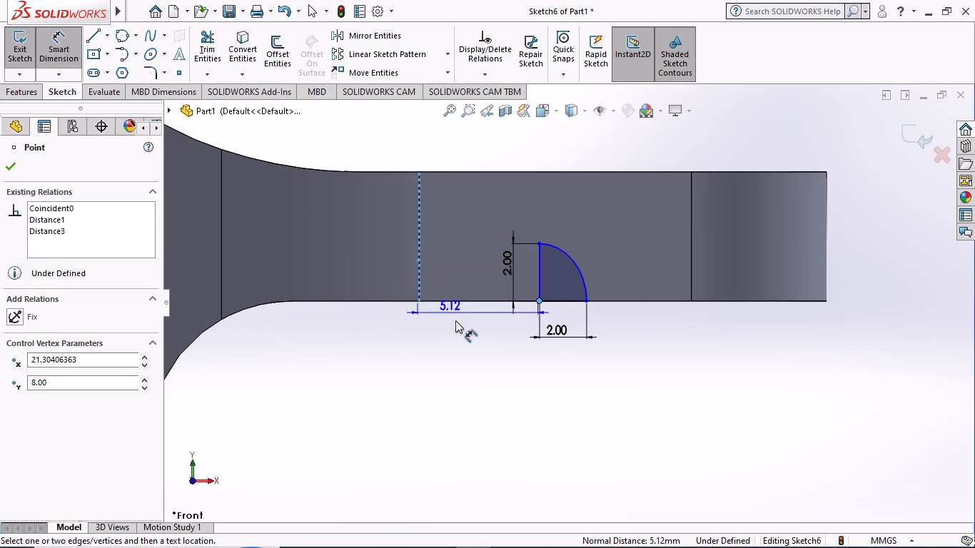
pyautogui.click(449, 364)
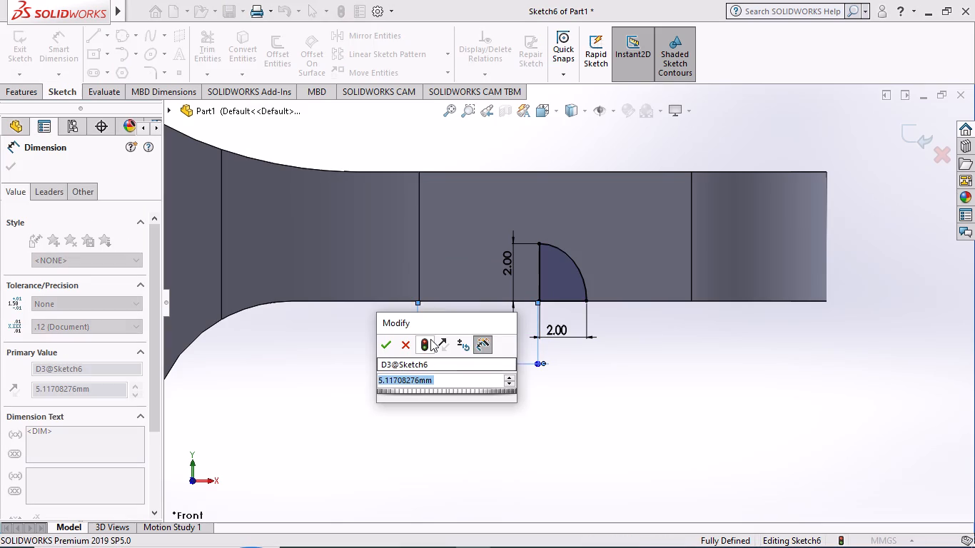
pyautogui.write('11.')
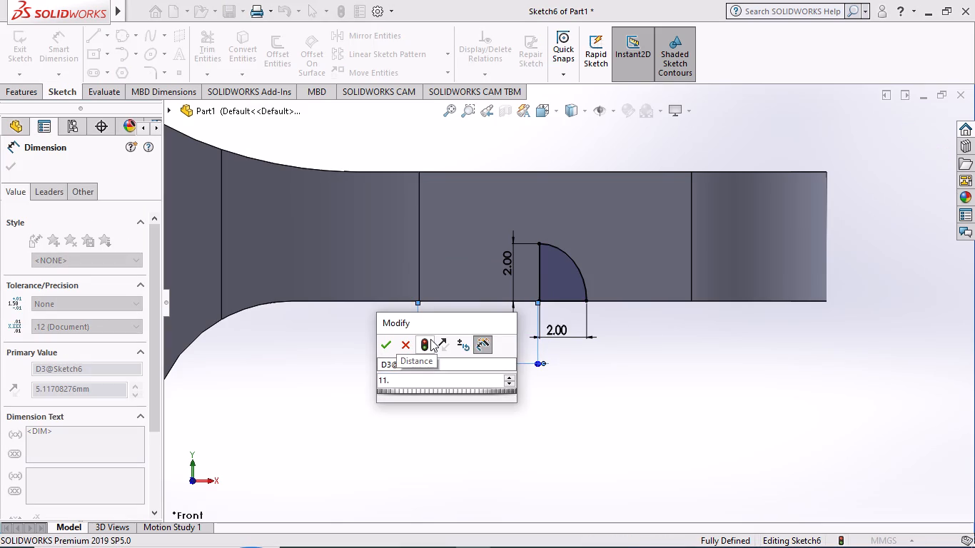
pyautogui.write('57/2')
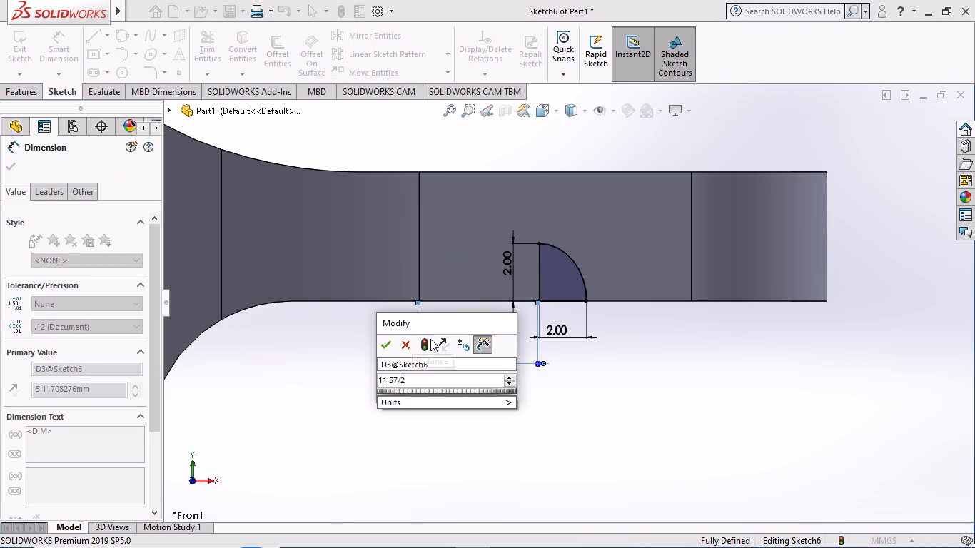
pyautogui.press('Return')
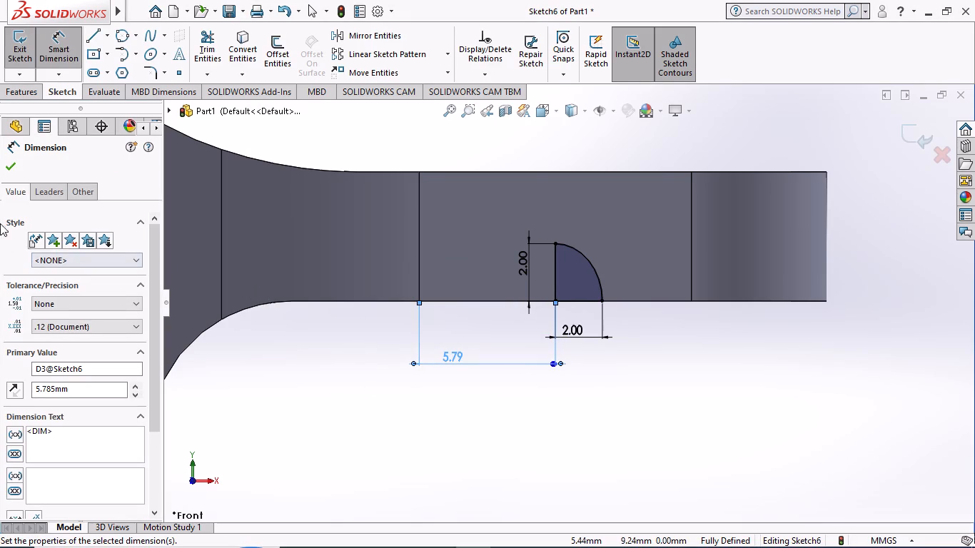
pyautogui.click(6, 168)
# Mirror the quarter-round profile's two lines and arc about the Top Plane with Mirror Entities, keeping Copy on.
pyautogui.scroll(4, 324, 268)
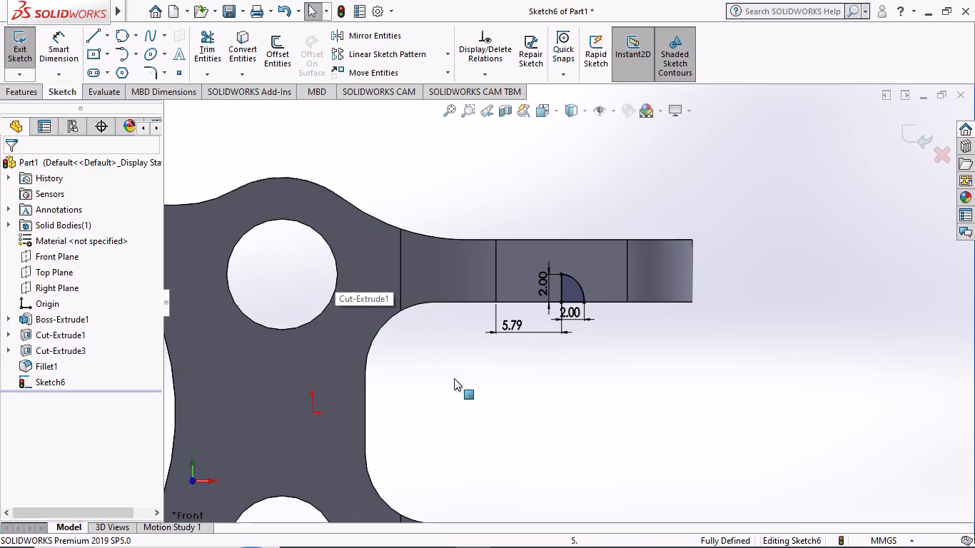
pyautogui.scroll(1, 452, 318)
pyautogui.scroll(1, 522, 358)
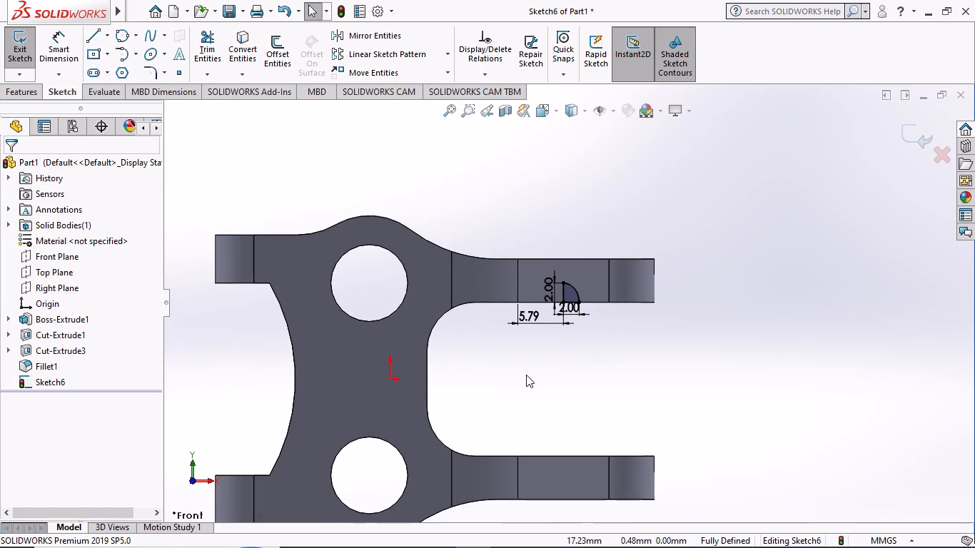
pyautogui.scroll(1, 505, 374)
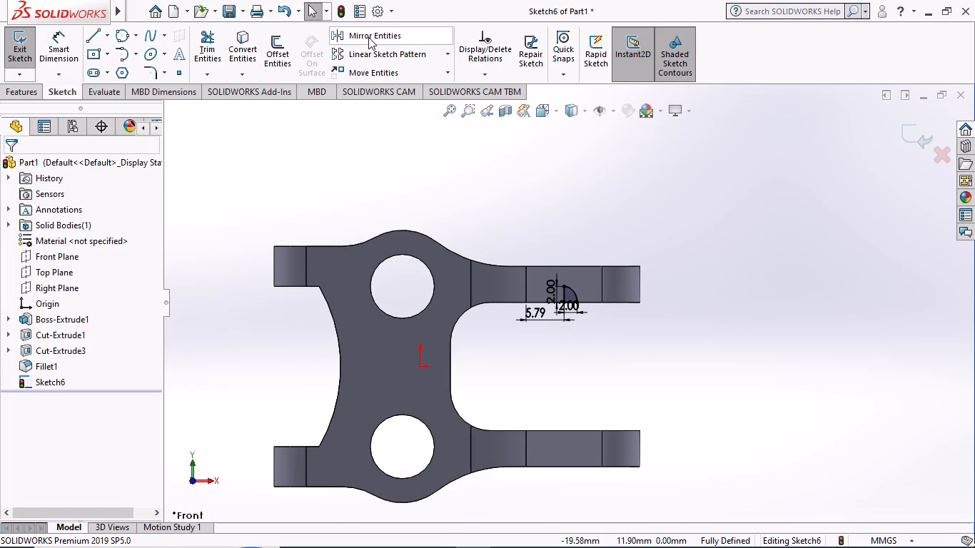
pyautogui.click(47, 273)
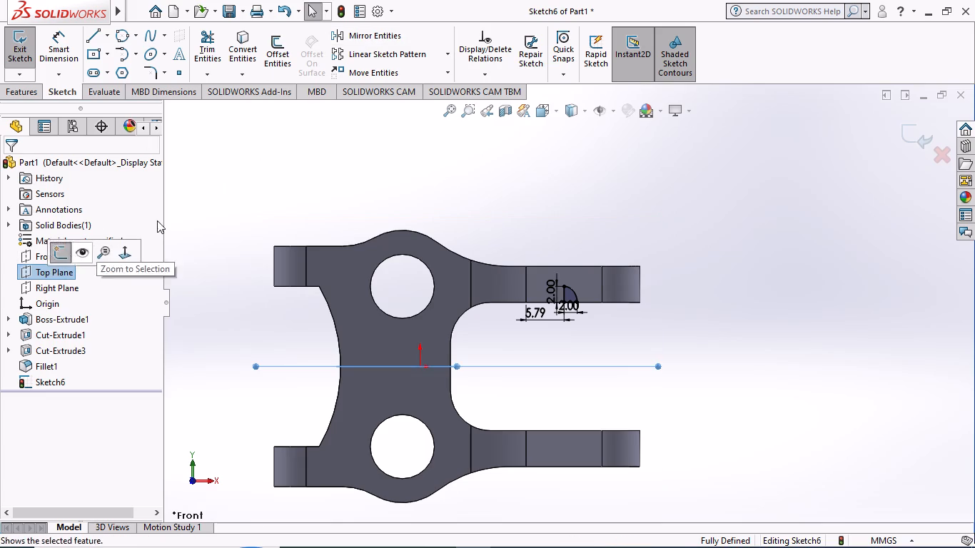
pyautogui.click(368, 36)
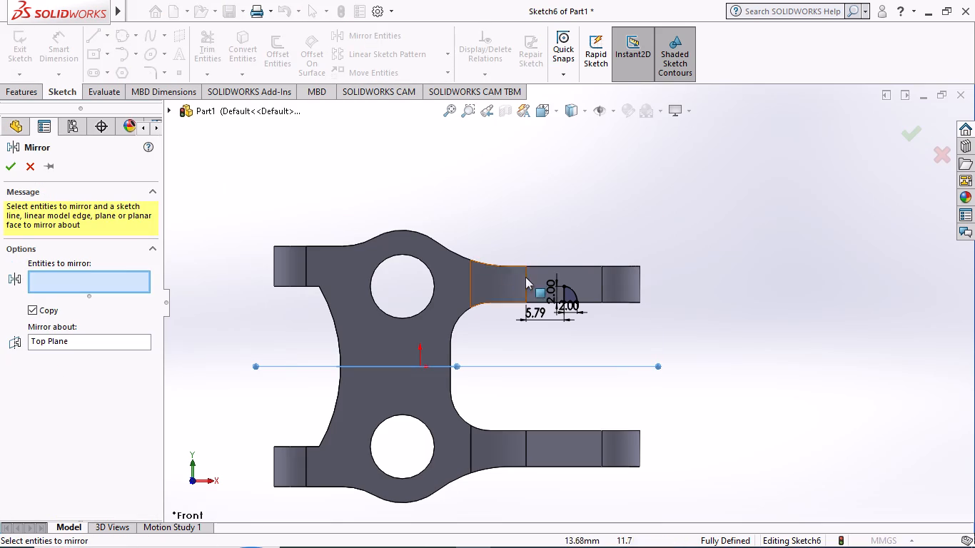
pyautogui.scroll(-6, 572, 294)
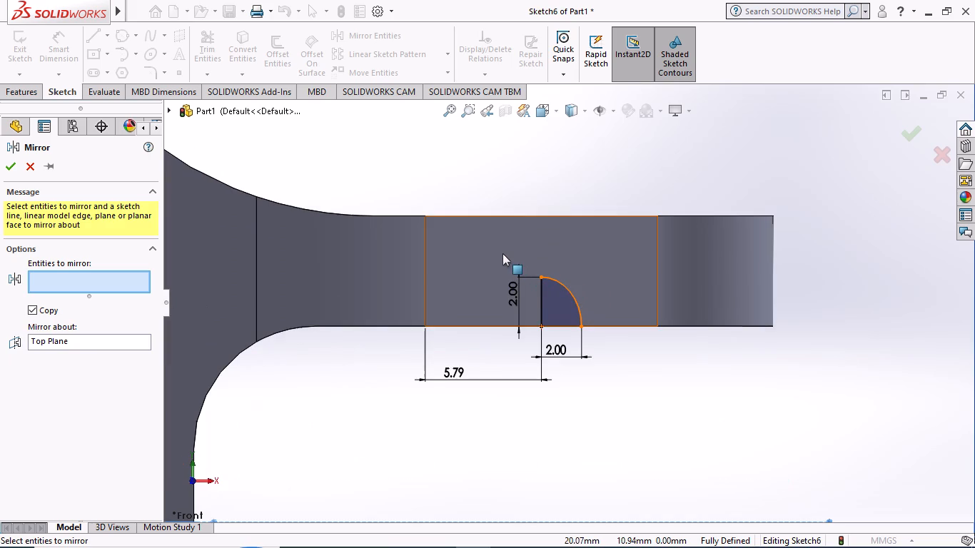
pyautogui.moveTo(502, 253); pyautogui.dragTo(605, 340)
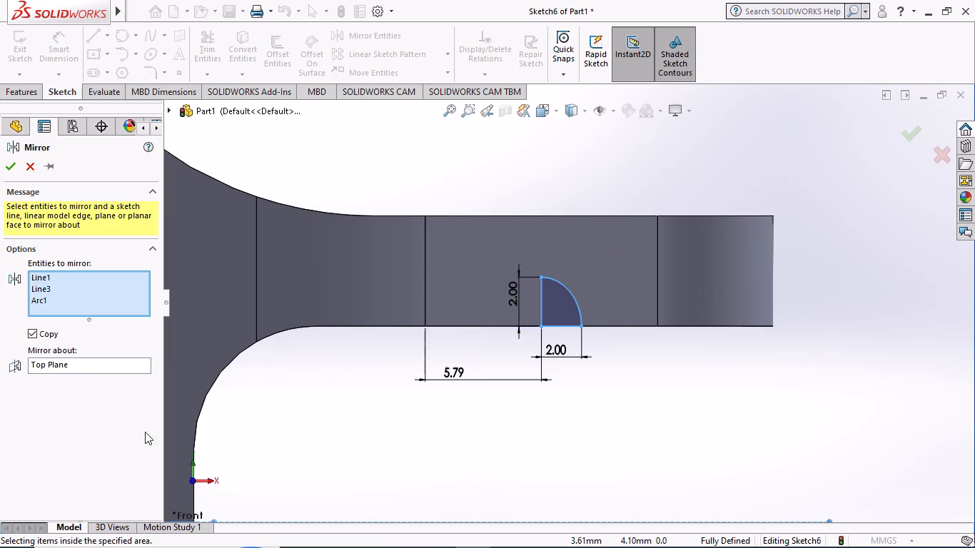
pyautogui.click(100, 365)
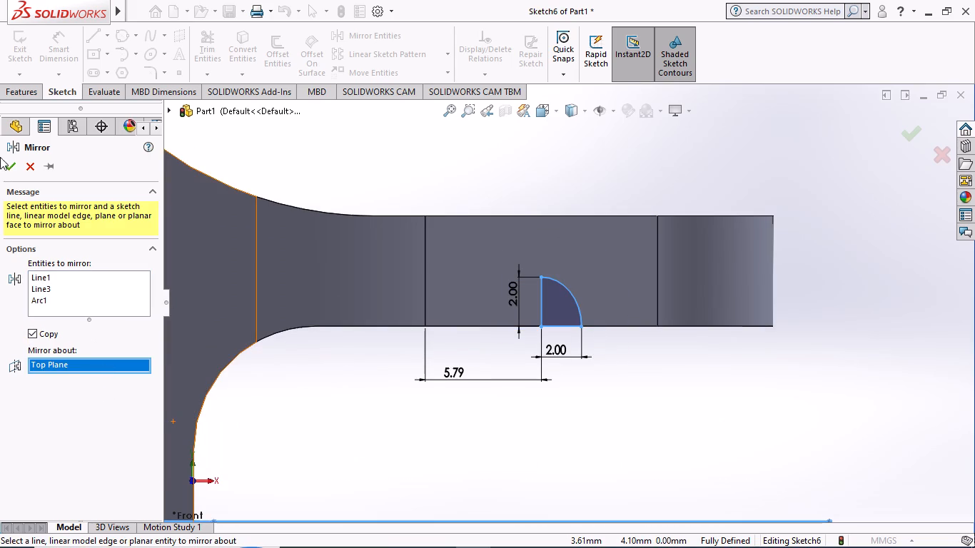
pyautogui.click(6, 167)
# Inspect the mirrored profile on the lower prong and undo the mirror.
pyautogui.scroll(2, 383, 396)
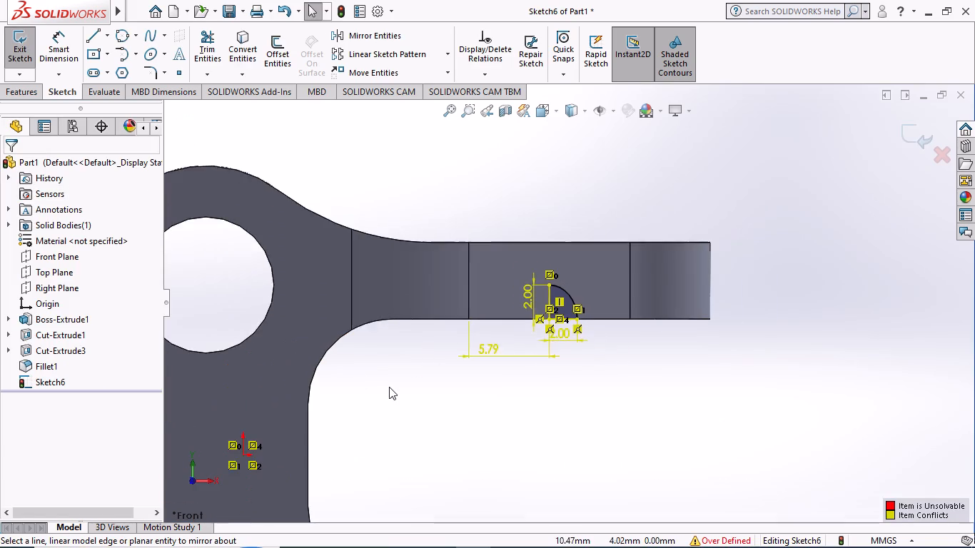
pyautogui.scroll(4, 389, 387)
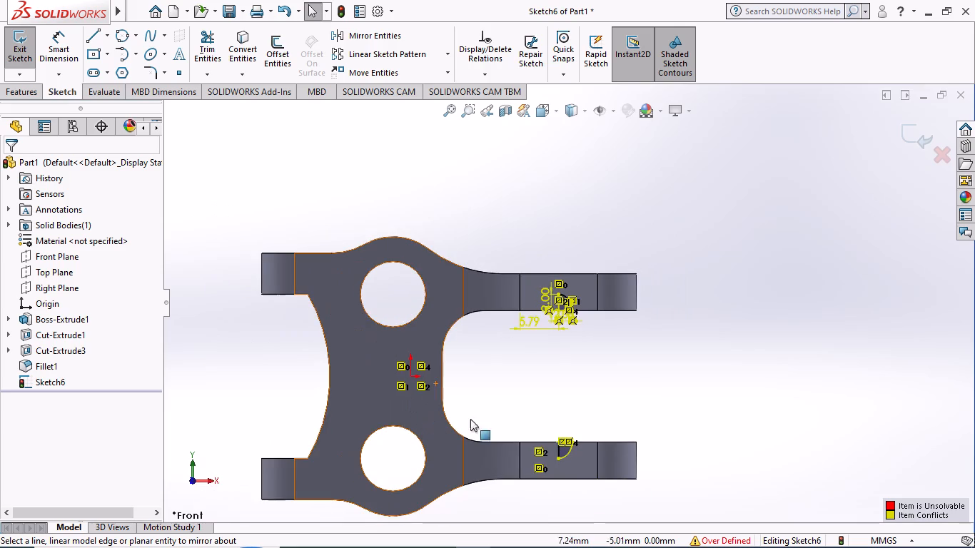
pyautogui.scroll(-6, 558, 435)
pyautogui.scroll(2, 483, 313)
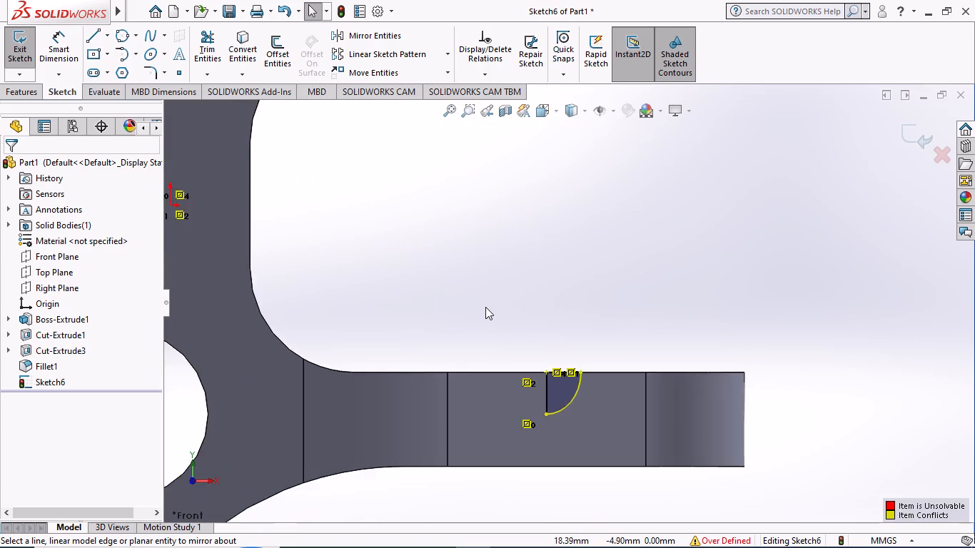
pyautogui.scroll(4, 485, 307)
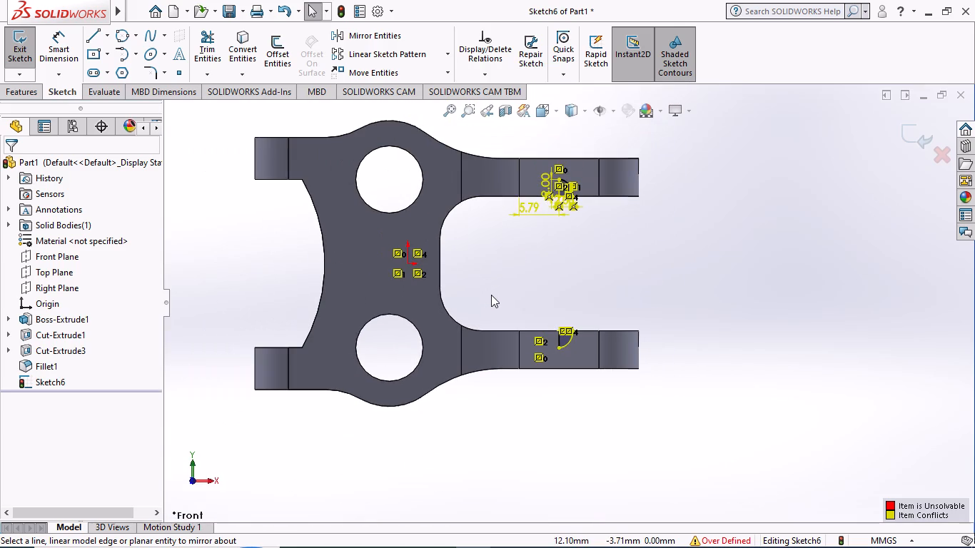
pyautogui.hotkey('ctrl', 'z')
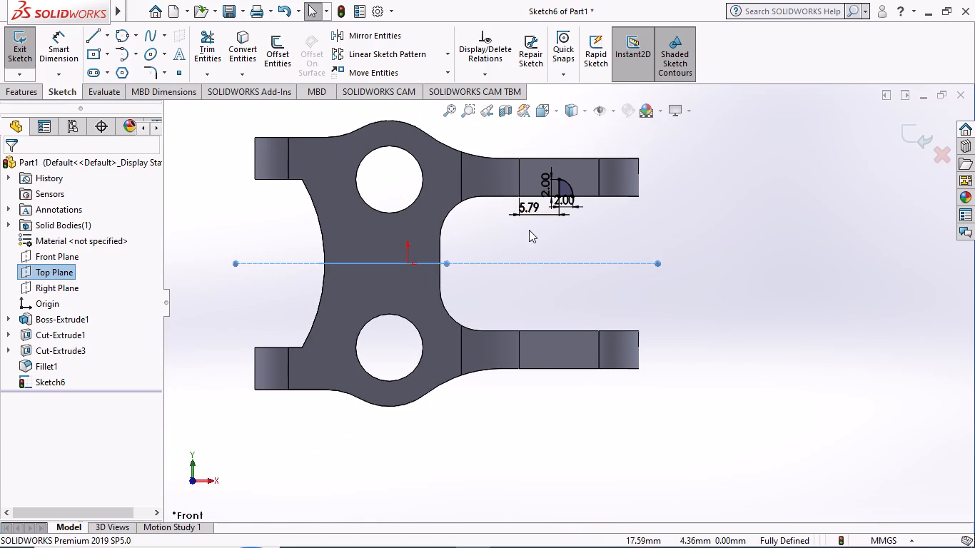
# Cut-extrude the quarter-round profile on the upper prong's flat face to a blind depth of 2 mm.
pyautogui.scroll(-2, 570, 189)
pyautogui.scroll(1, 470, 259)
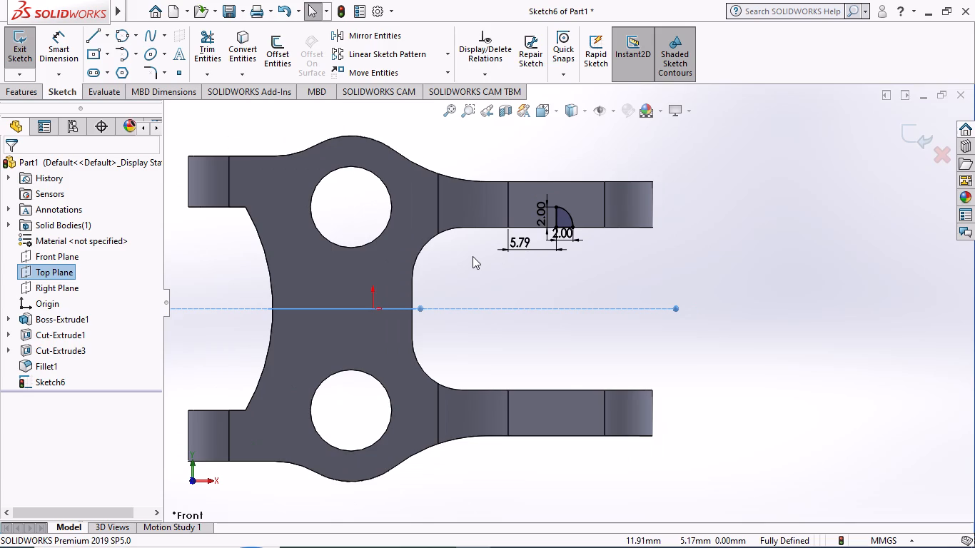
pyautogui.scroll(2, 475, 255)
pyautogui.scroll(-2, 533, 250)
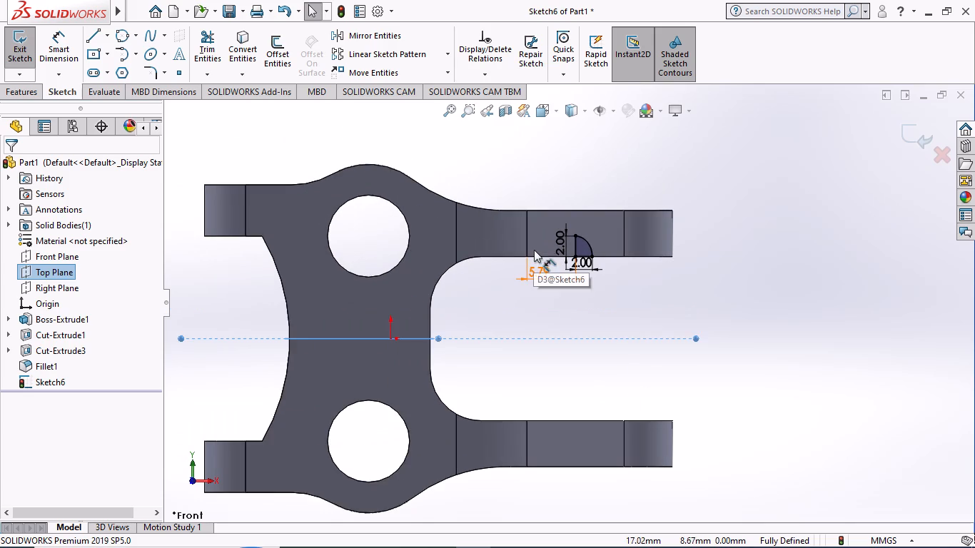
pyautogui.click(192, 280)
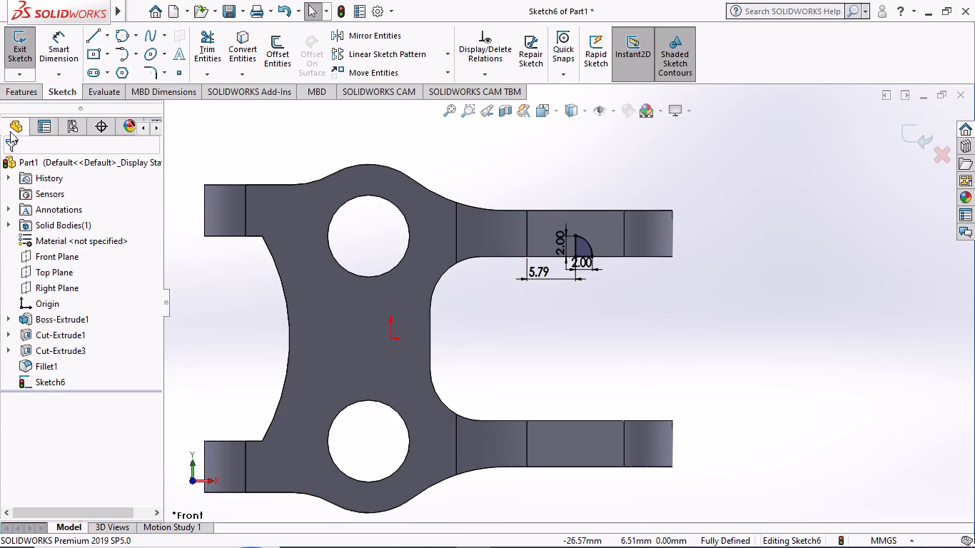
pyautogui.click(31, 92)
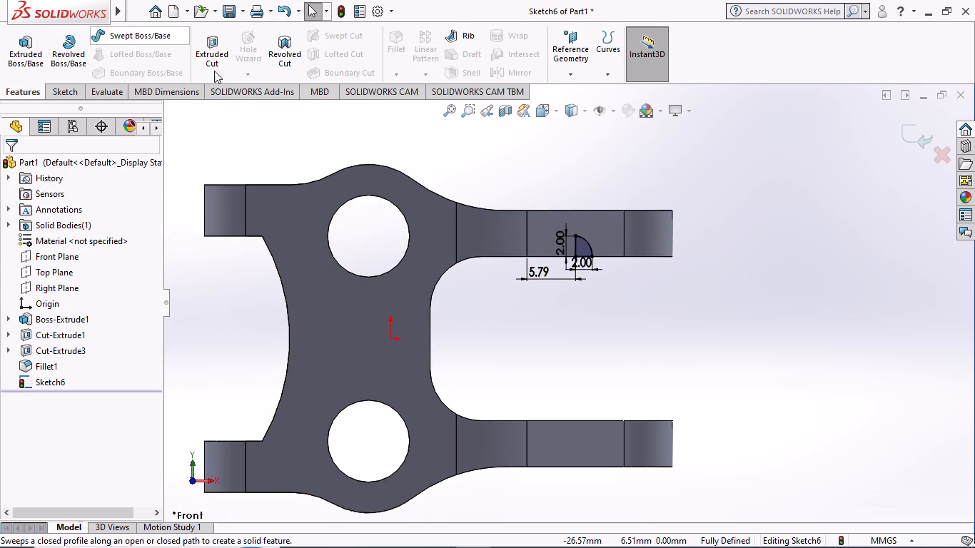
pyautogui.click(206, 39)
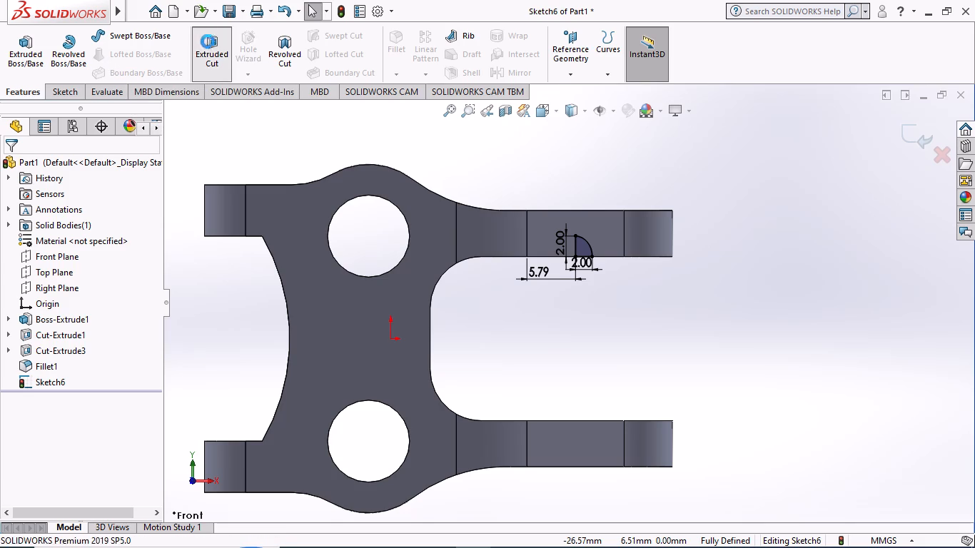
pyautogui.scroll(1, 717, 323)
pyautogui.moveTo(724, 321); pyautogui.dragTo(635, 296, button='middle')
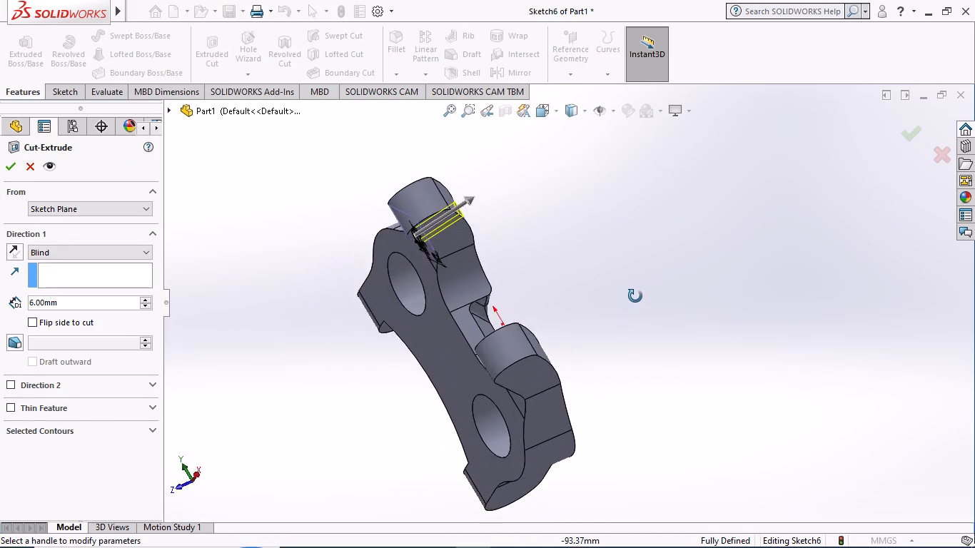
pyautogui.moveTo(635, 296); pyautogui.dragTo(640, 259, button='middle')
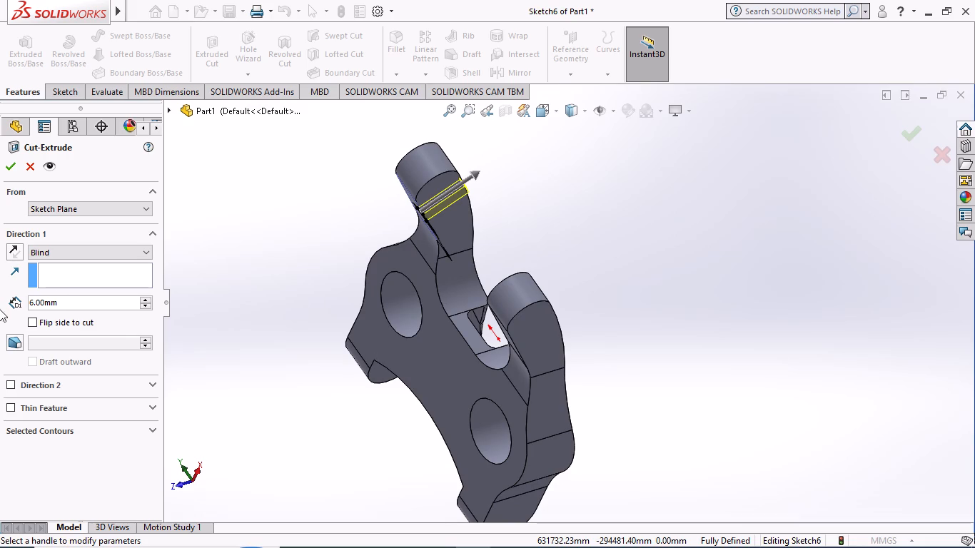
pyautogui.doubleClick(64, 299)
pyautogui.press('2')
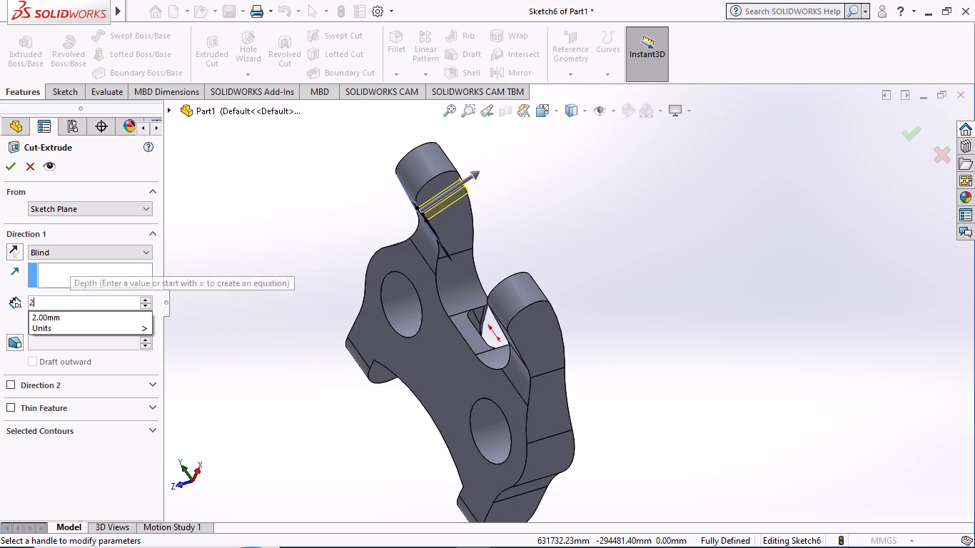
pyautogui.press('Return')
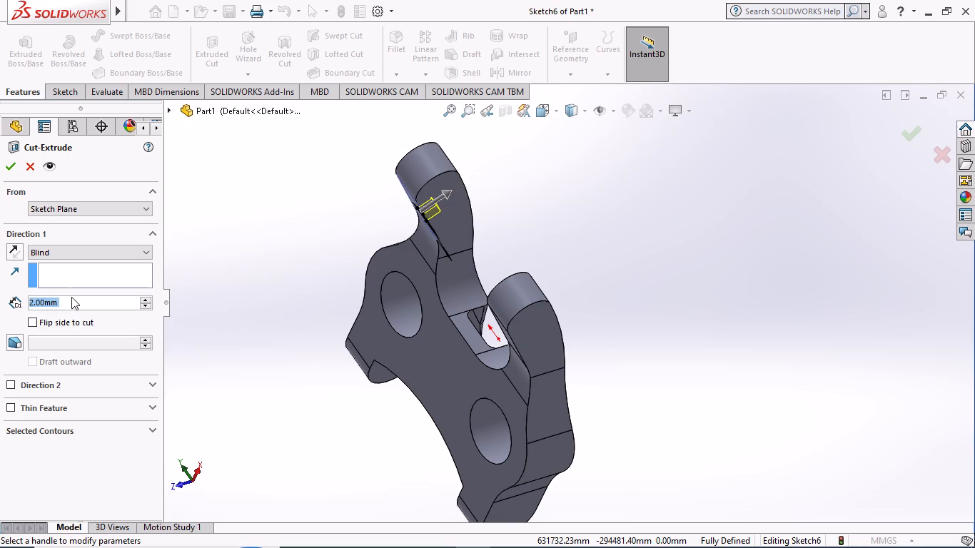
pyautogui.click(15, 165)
# Examine the quarter-round cut on the prong from several angles, checking its shape and how it meets the inner side face.
pyautogui.moveTo(788, 370); pyautogui.dragTo(788, 369, button='middle')
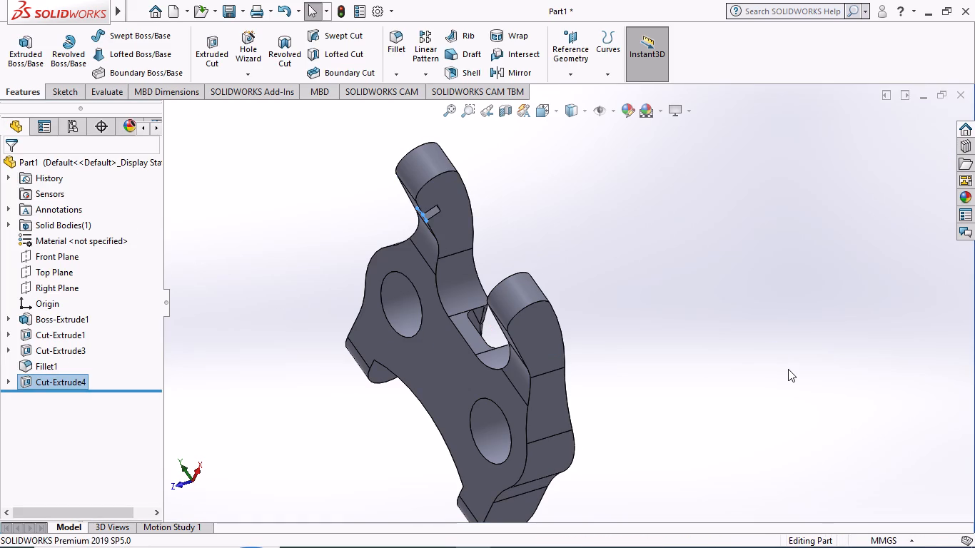
pyautogui.moveTo(788, 369); pyautogui.dragTo(834, 160, button='middle')
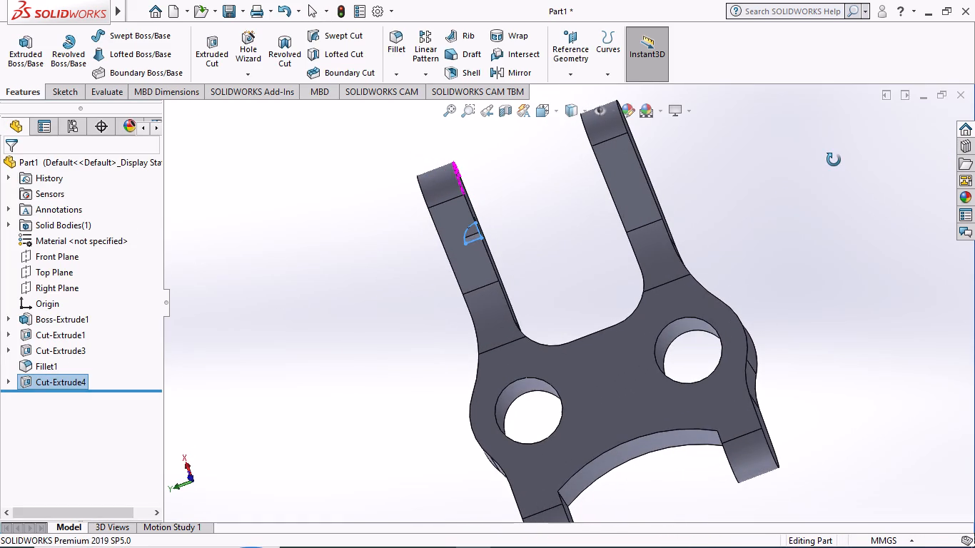
pyautogui.moveTo(834, 160); pyautogui.dragTo(799, 214, button='middle')
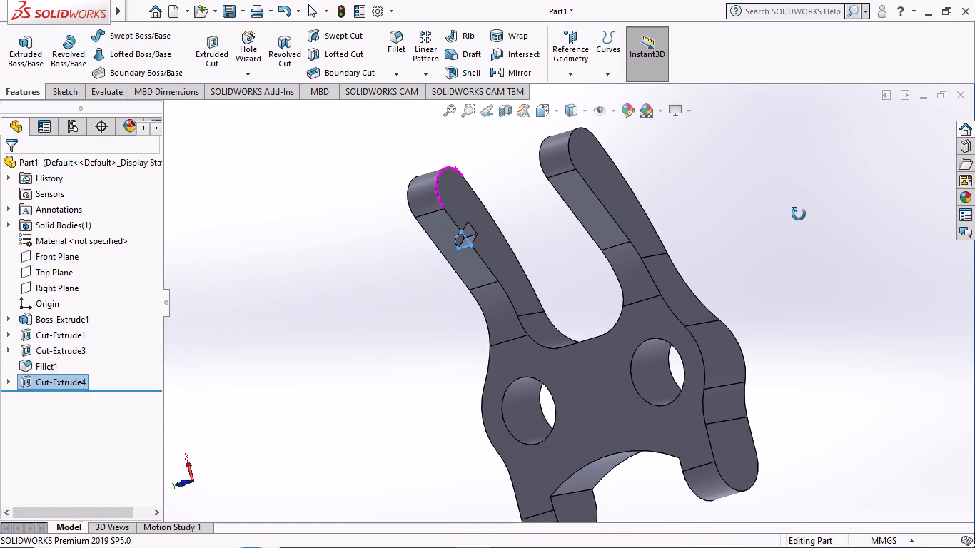
pyautogui.moveTo(799, 214); pyautogui.dragTo(807, 157, button='middle')
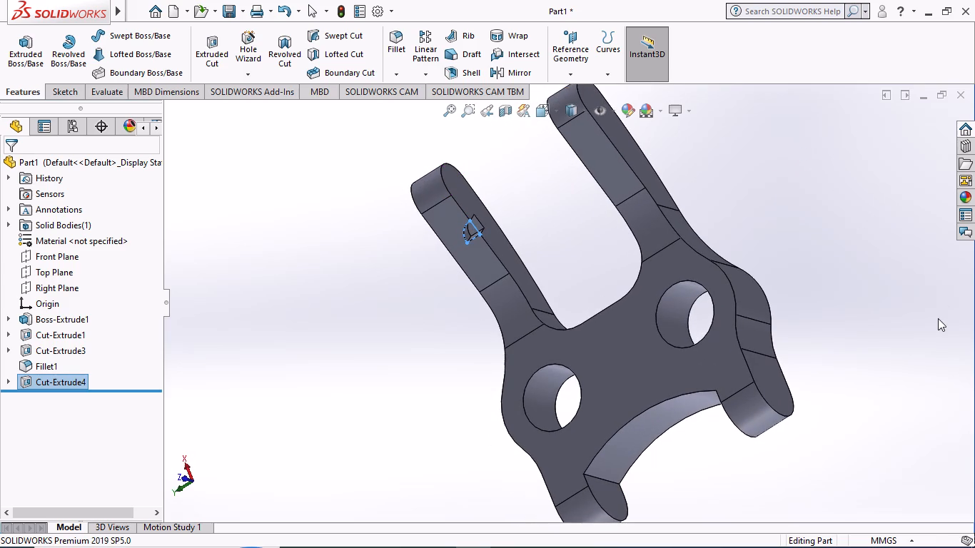
pyautogui.scroll(1, 934, 313)
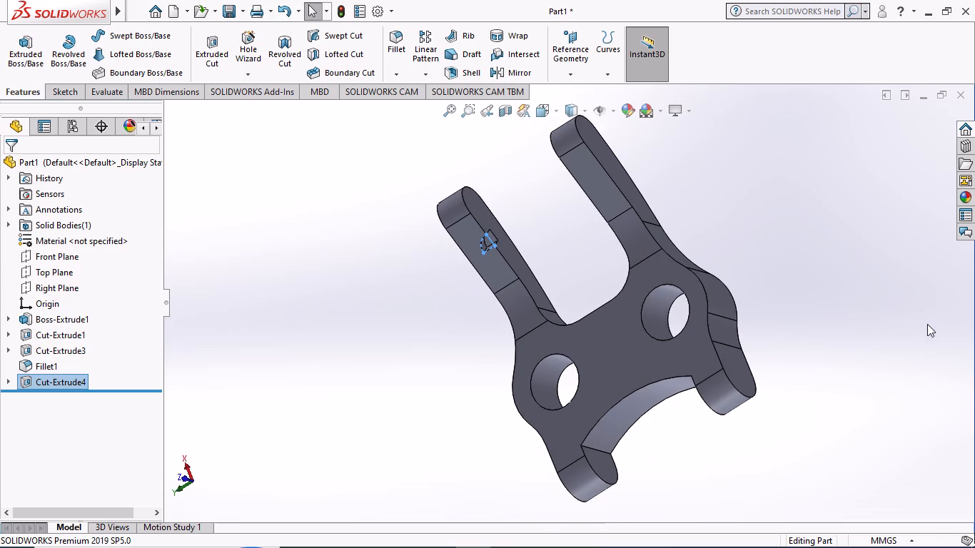
pyautogui.moveTo(927, 323); pyautogui.dragTo(950, 253, button='middle')
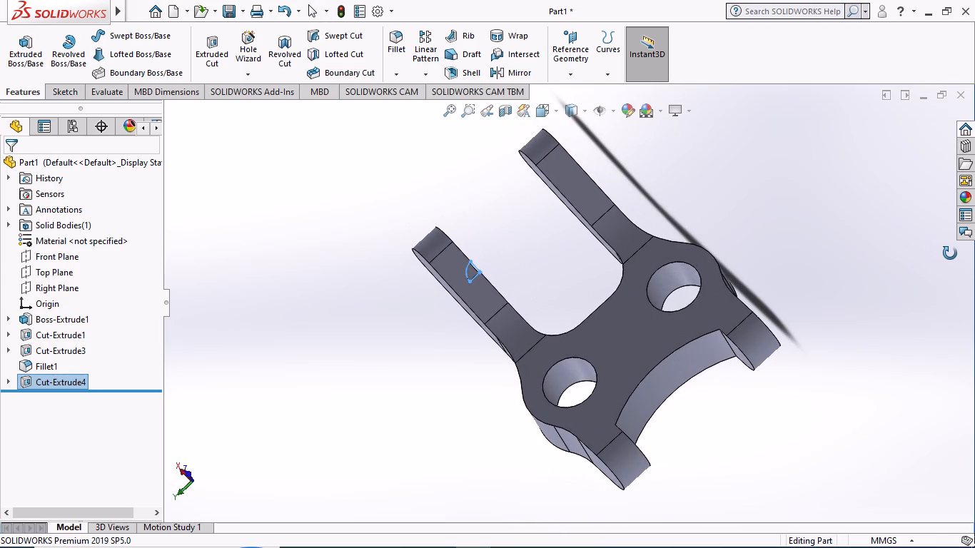
pyautogui.moveTo(950, 253); pyautogui.dragTo(947, 269, button='middle')
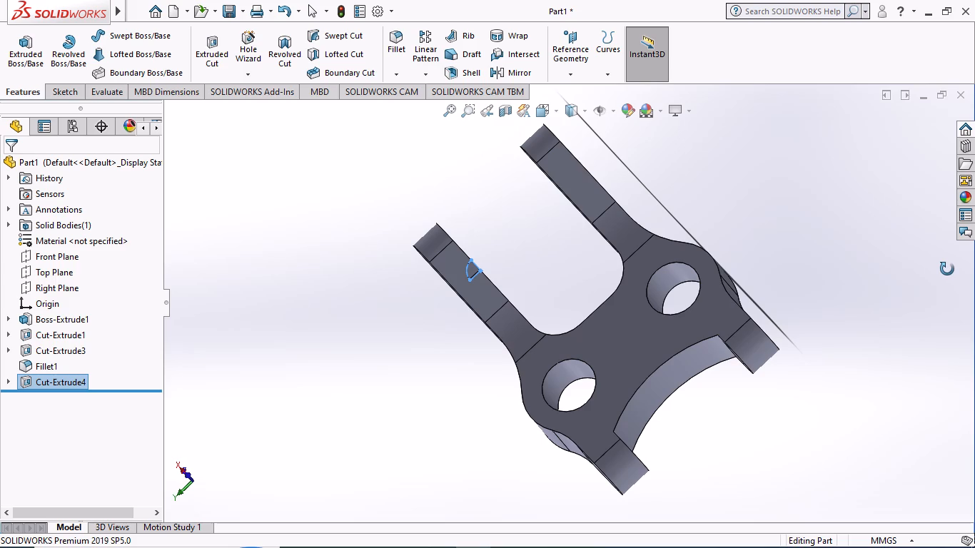
pyautogui.moveTo(947, 269); pyautogui.dragTo(926, 312, button='middle')
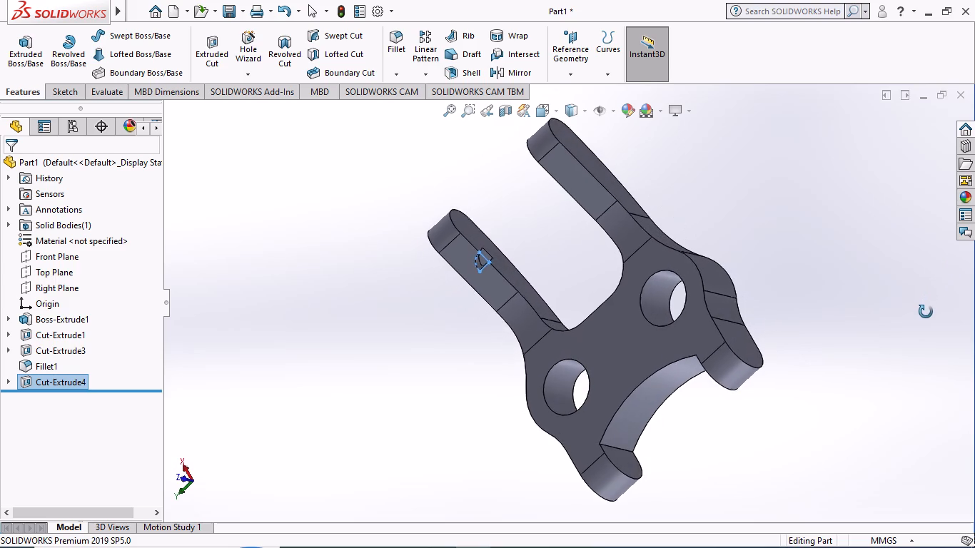
pyautogui.moveTo(926, 312); pyautogui.dragTo(924, 317, button='middle')
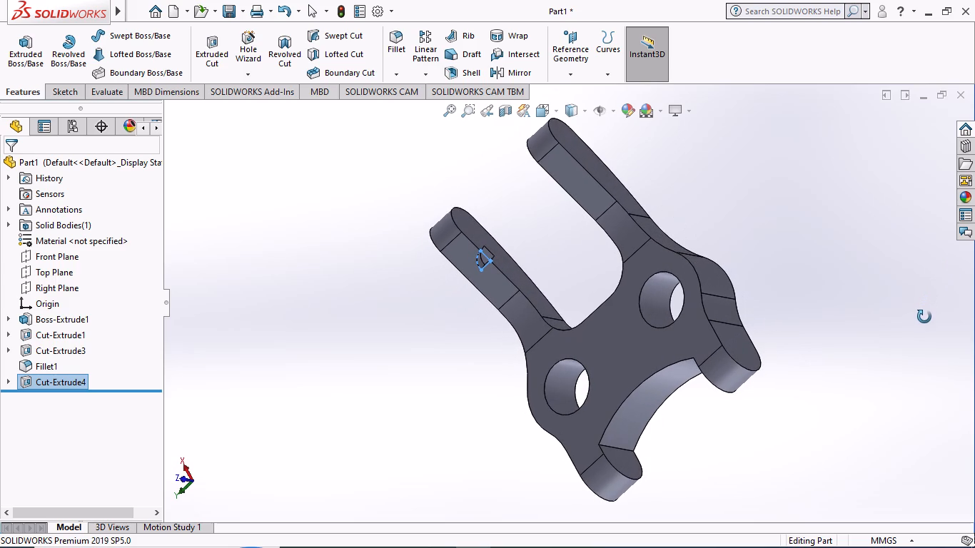
pyautogui.moveTo(924, 317); pyautogui.dragTo(922, 341, button='middle')
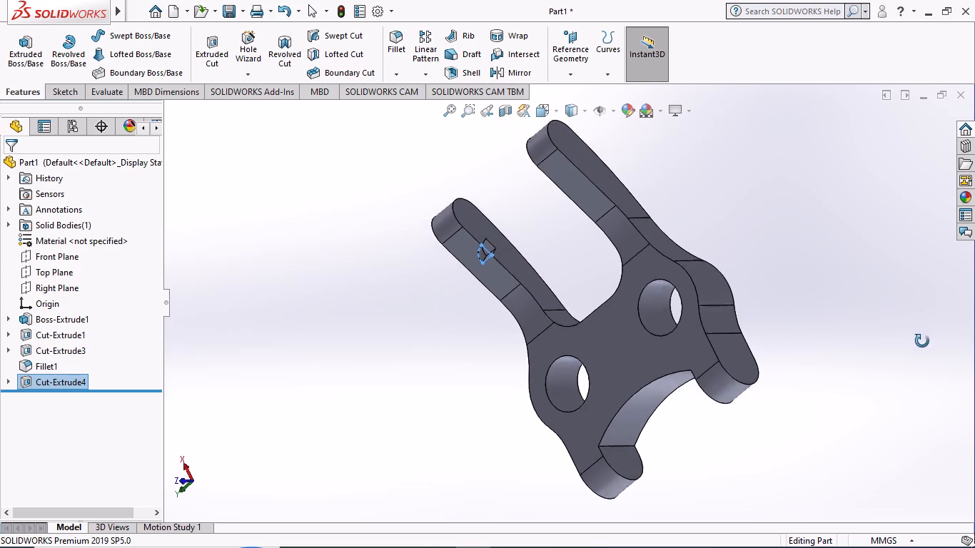
pyautogui.moveTo(922, 341); pyautogui.dragTo(883, 403, button='middle')
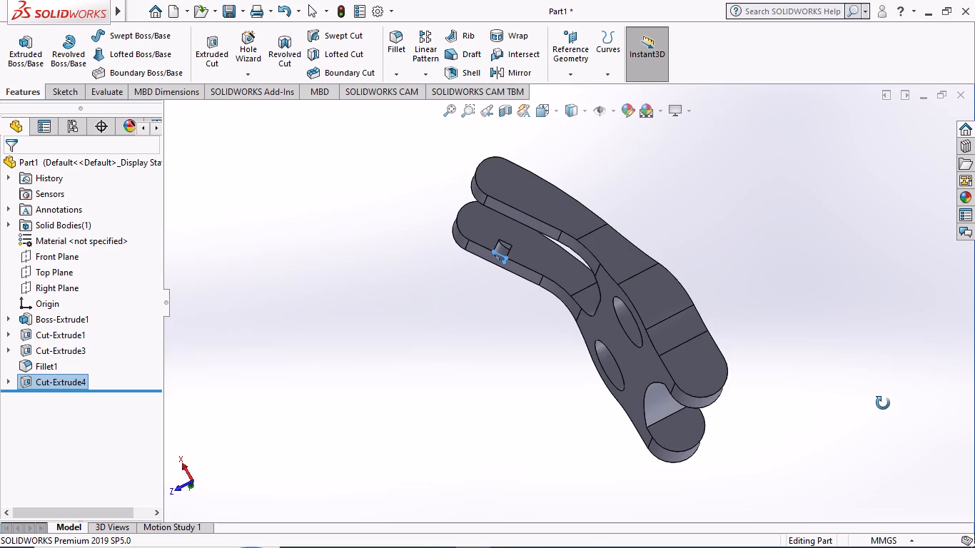
pyautogui.moveTo(883, 403); pyautogui.dragTo(883, 389, button='middle')
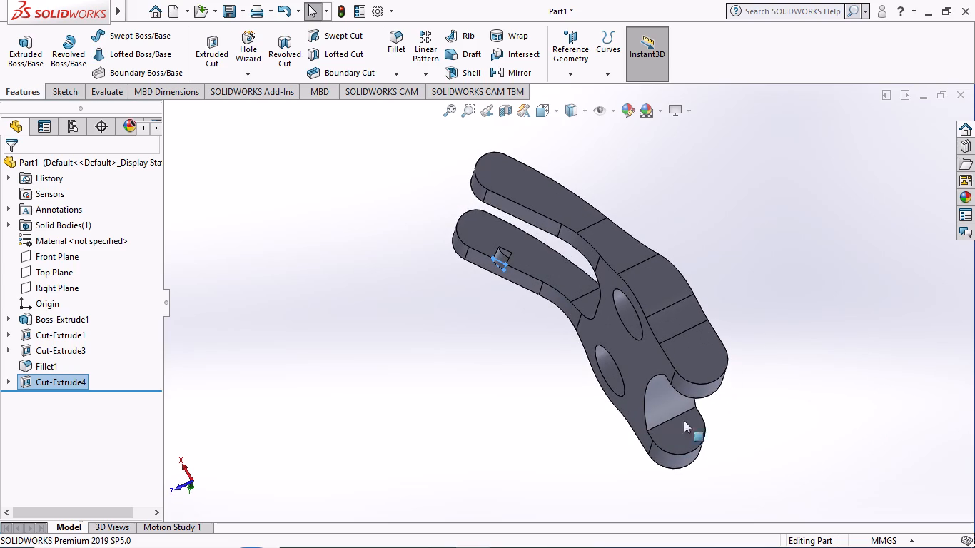
pyautogui.moveTo(373, 338); pyautogui.dragTo(425, 212, button='middle')
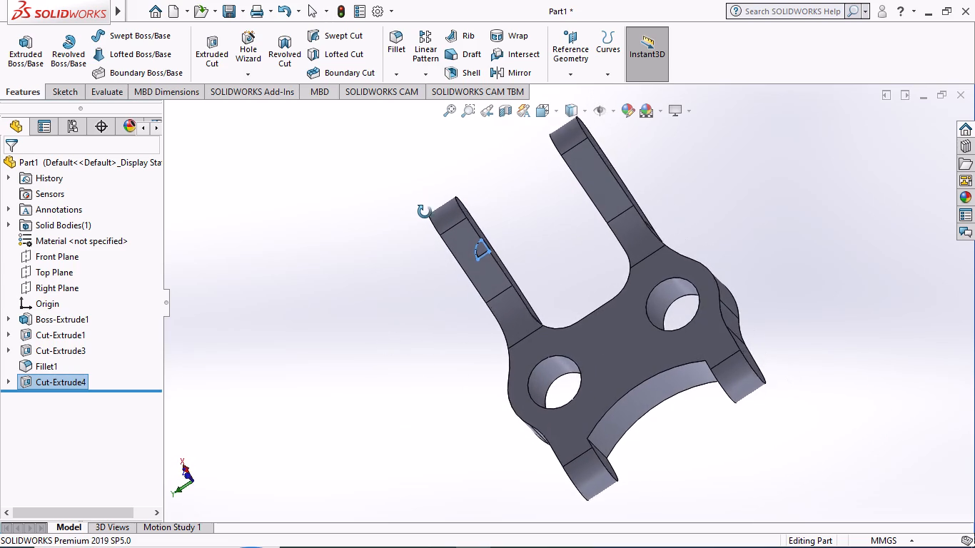
pyautogui.moveTo(425, 212); pyautogui.dragTo(431, 213, button='middle')
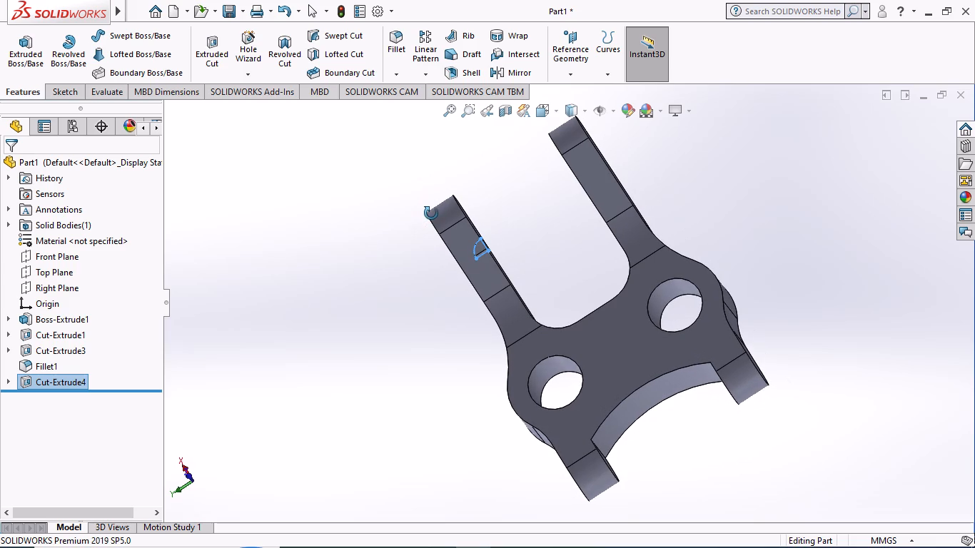
pyautogui.moveTo(431, 213); pyautogui.dragTo(360, 345, button='middle')
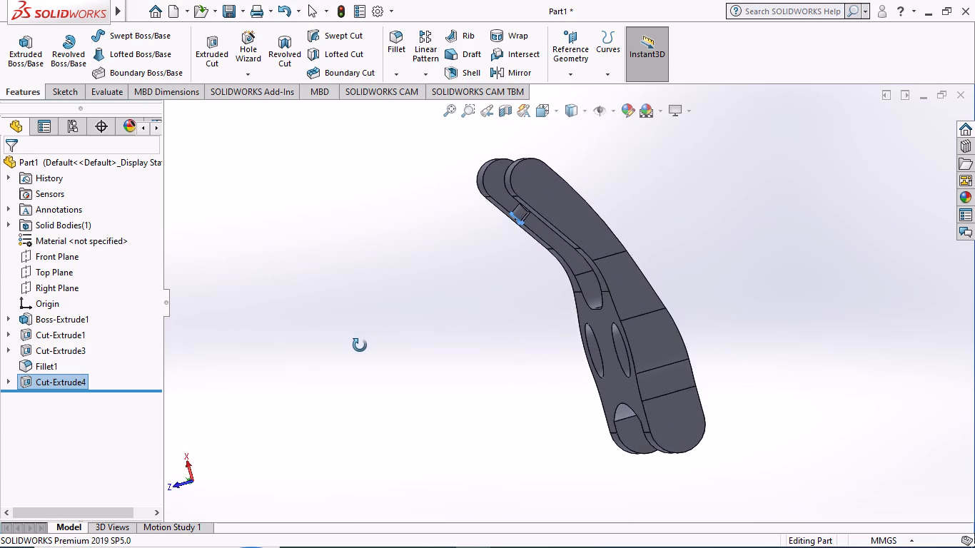
pyautogui.moveTo(360, 345); pyautogui.dragTo(413, 268, button='middle')
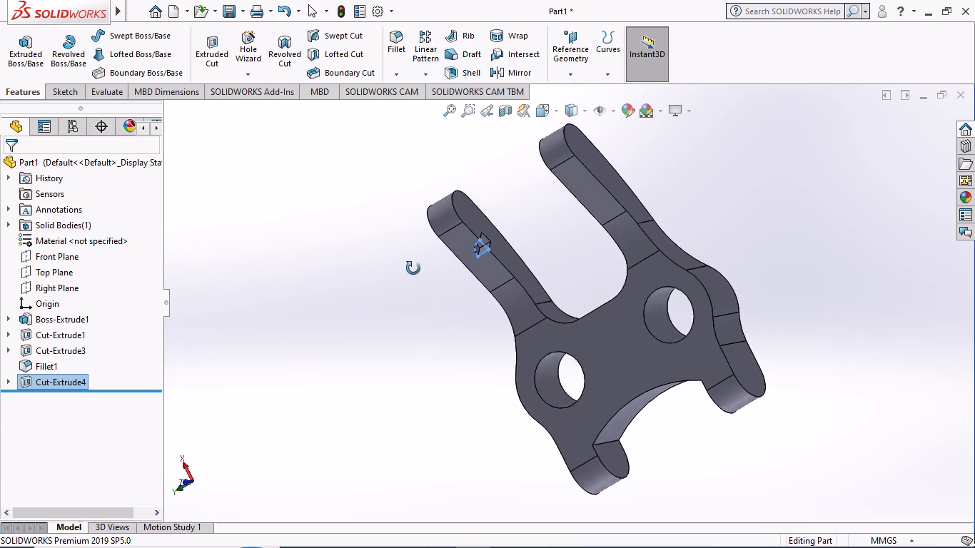
pyautogui.moveTo(413, 268); pyautogui.dragTo(413, 191, button='middle')
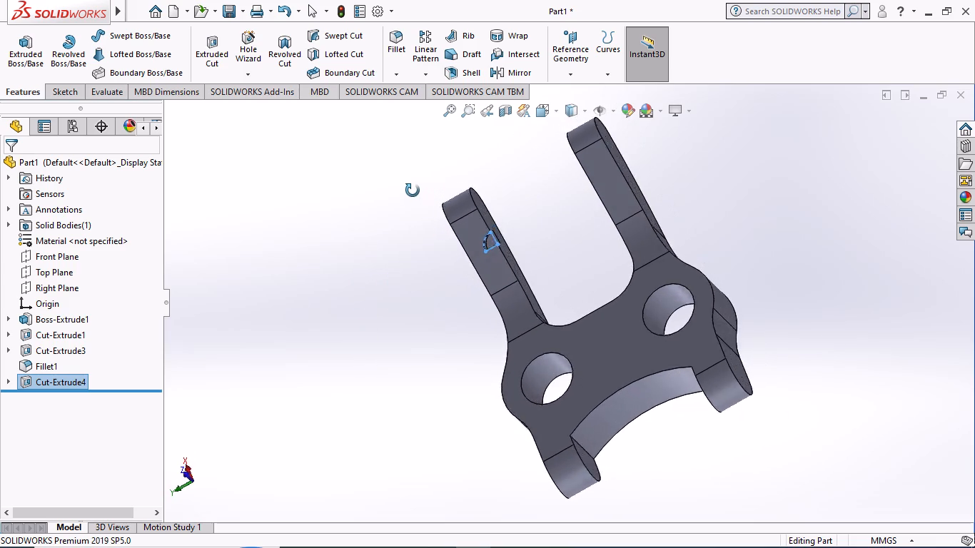
pyautogui.moveTo(413, 191); pyautogui.dragTo(394, 251, button='middle')
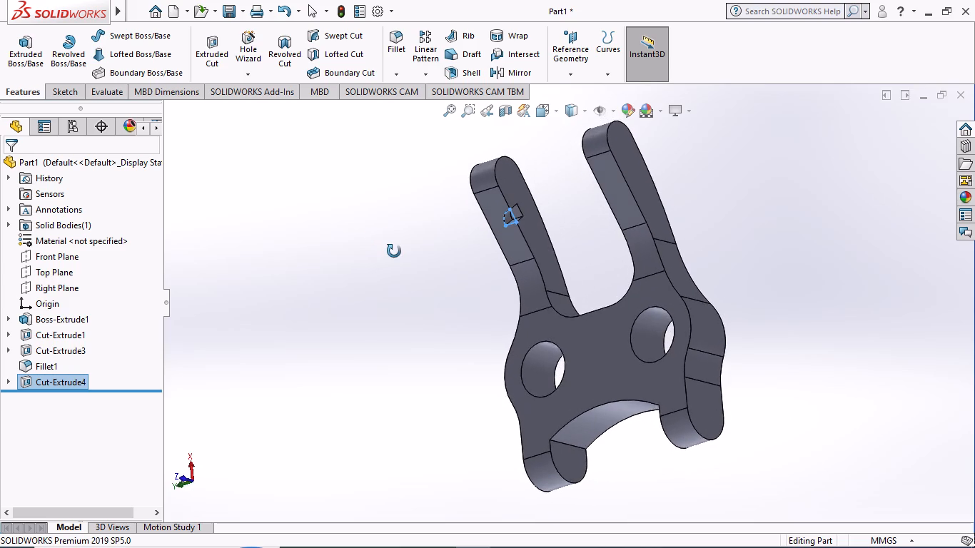
pyautogui.moveTo(394, 251); pyautogui.dragTo(390, 233, button='middle')
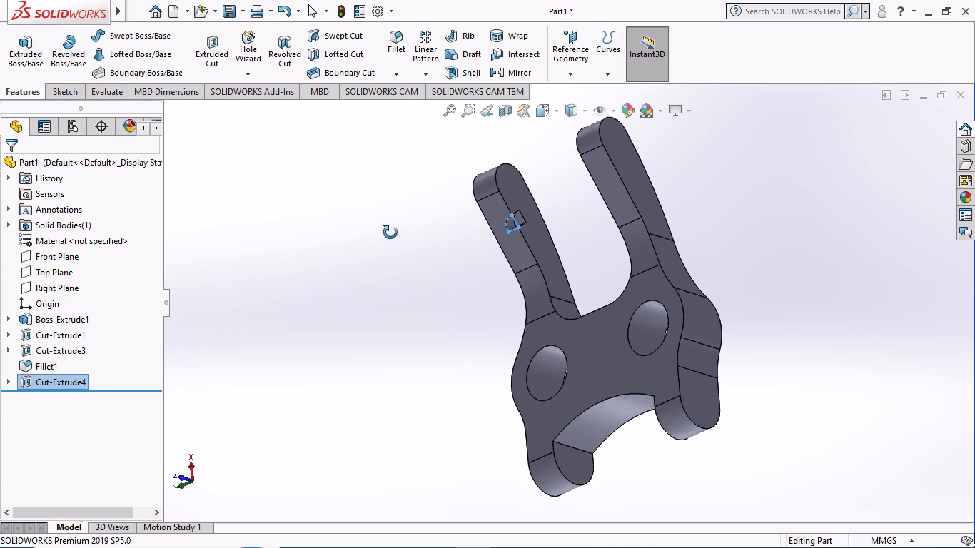
pyautogui.moveTo(390, 233); pyautogui.dragTo(400, 238, button='middle')
pyautogui.scroll(1, 400, 237)
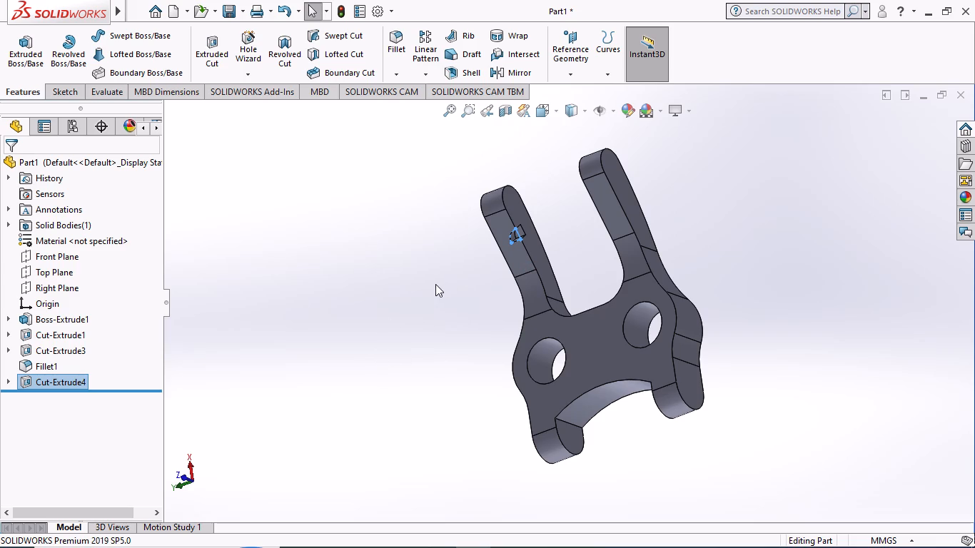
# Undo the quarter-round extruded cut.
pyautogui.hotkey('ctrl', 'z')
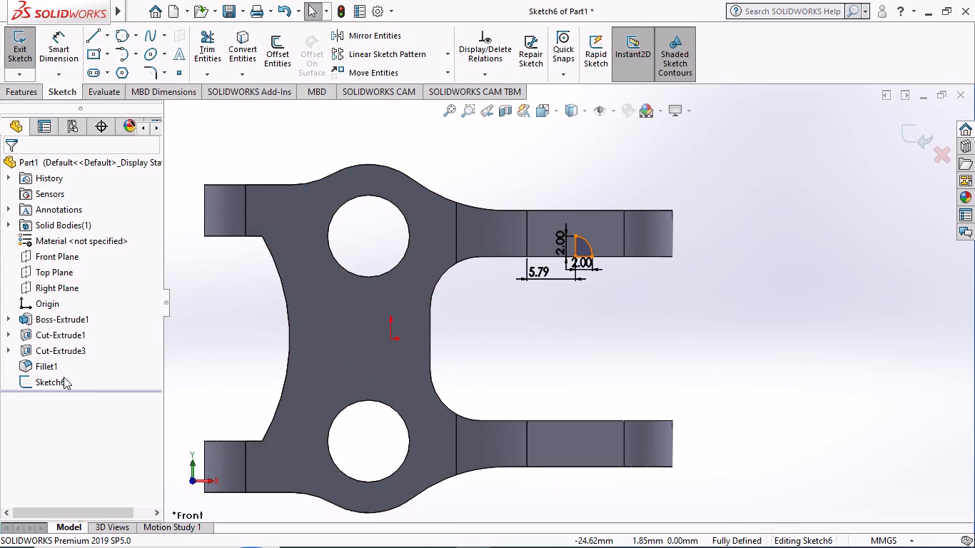
# Exit the quarter-round profile sketch and delete it from the part.
pyautogui.rightClick(52, 382)
pyautogui.click(251, 363)
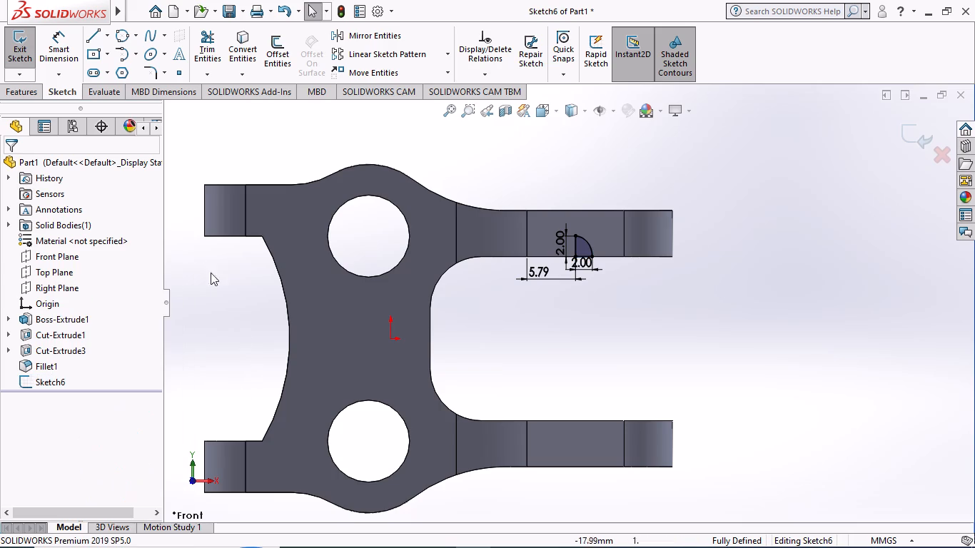
pyautogui.click(11, 39)
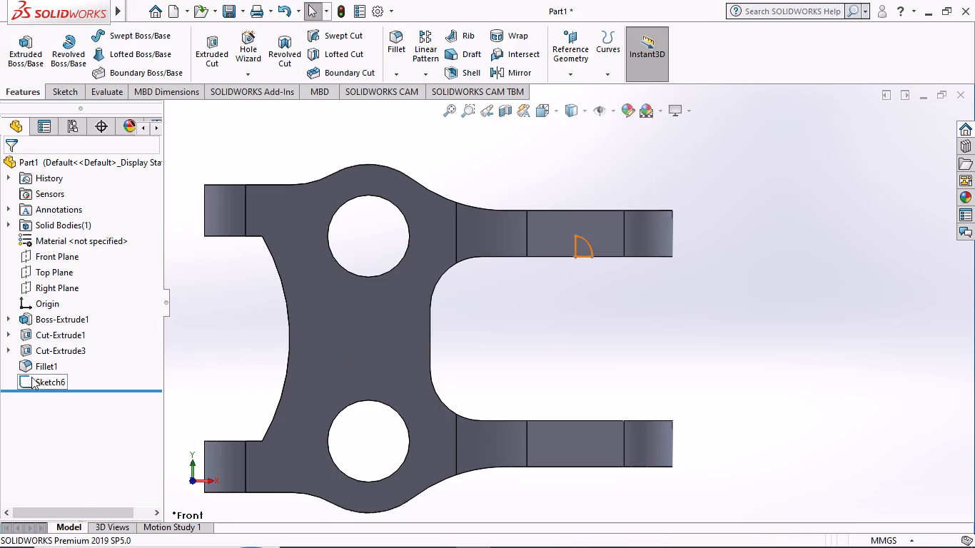
pyautogui.rightClick(42, 379)
pyautogui.click(70, 338)
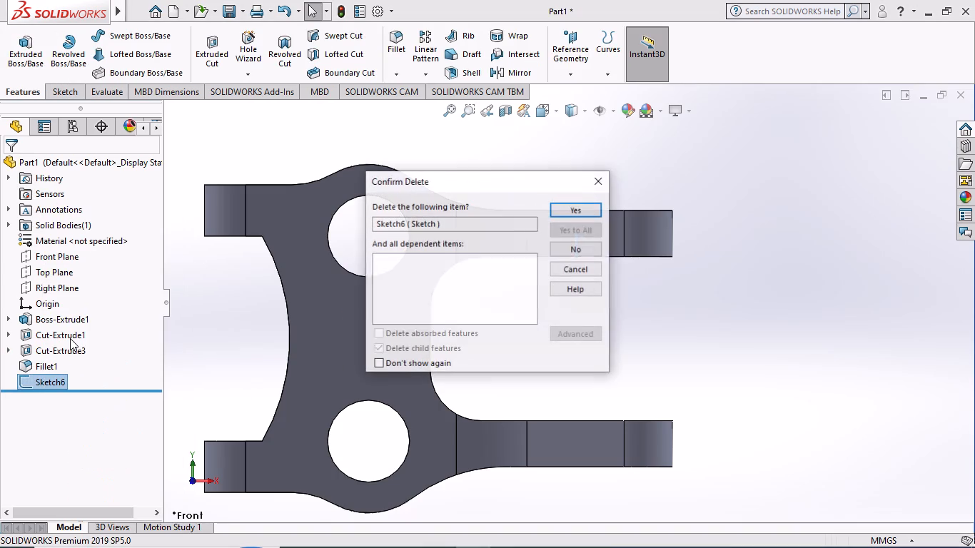
pyautogui.click(569, 206)
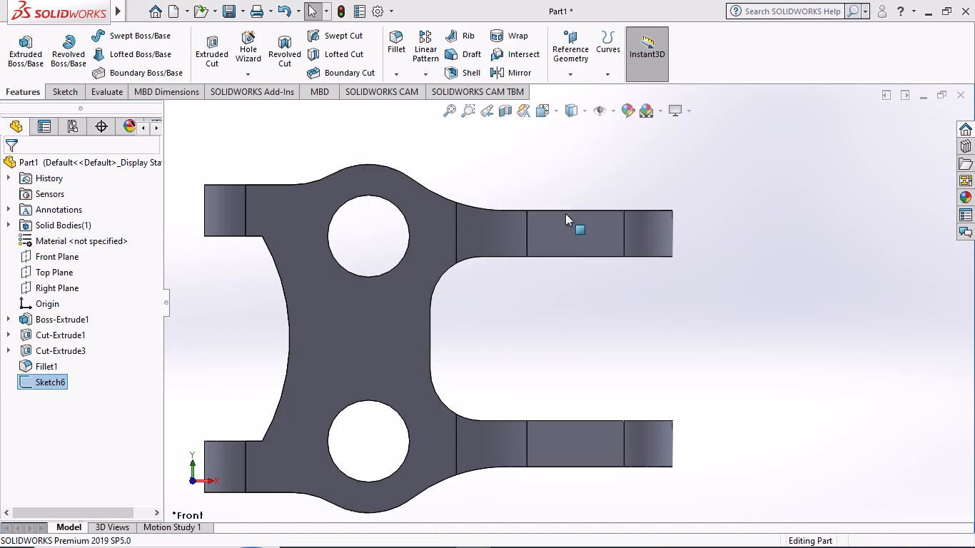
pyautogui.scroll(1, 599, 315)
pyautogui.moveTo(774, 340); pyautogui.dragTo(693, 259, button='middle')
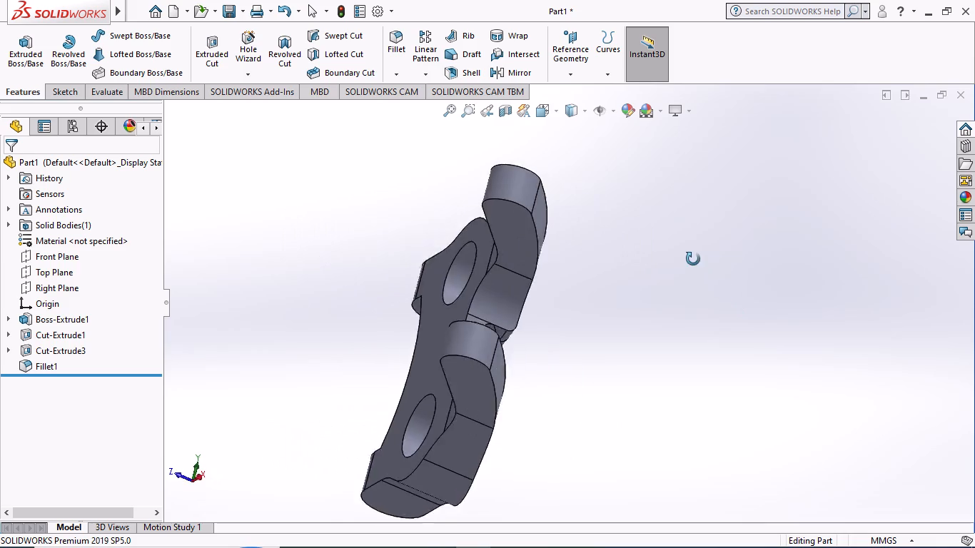
# Start a new sketch on the flat inner side face of the upper prong.
pyautogui.moveTo(693, 259); pyautogui.dragTo(689, 245, button='middle')
pyautogui.middleClick(695, 226)
pyautogui.click(508, 225)
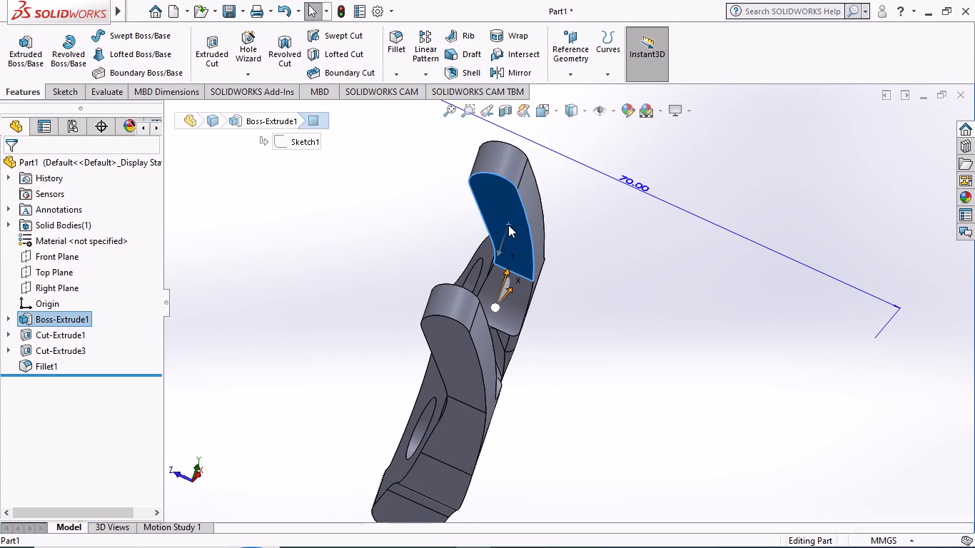
pyautogui.click(574, 182)
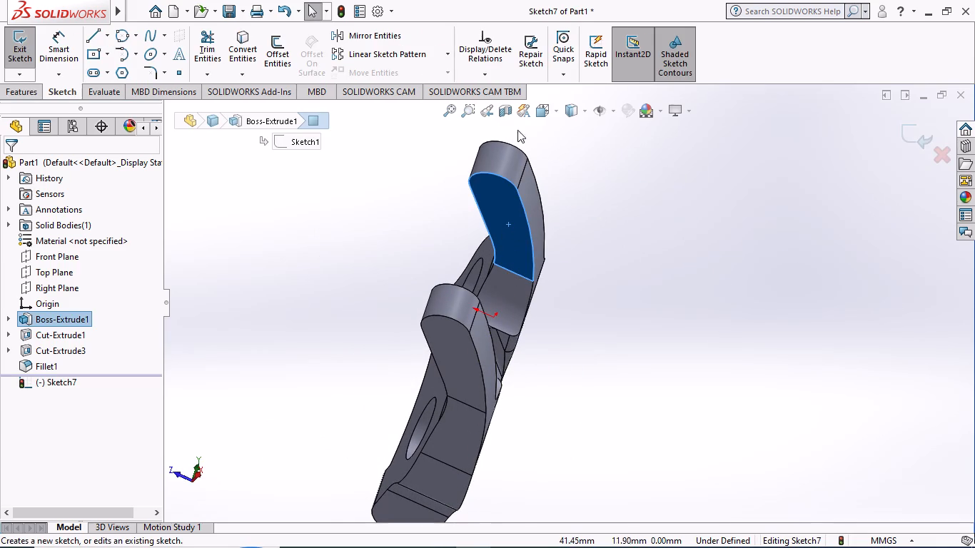
# Sketch a line about 2 mm long inward from the prong face's lower sloping edge, perpendicular to that edge.
pyautogui.click(553, 110)
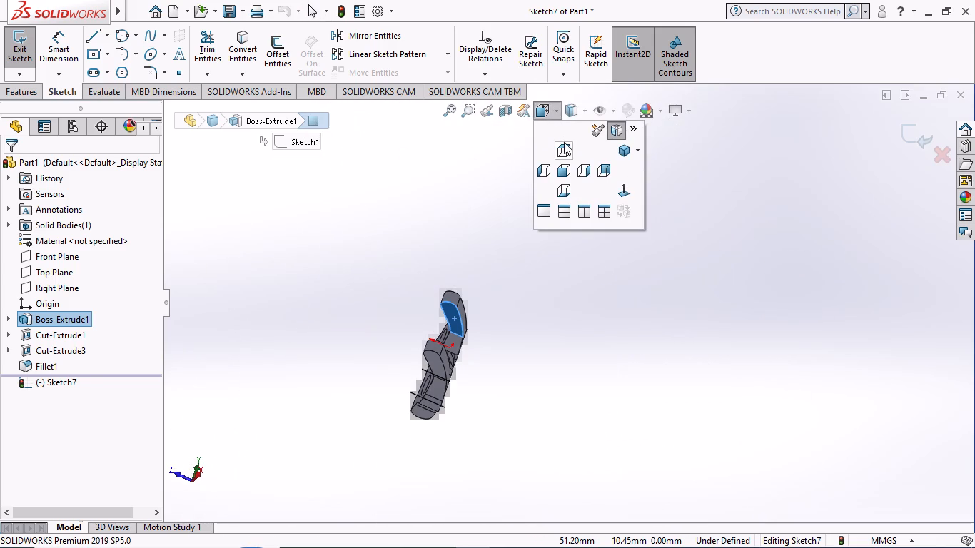
pyautogui.click(563, 148)
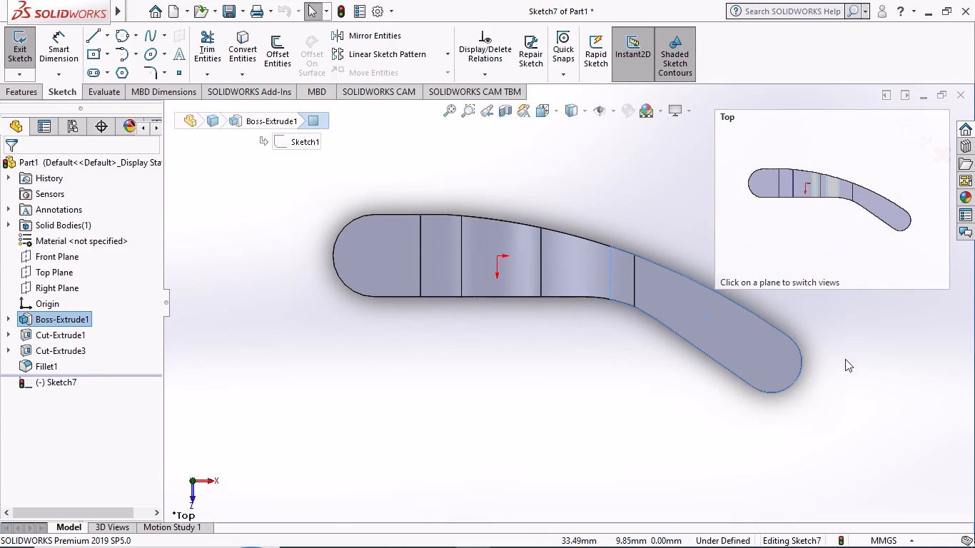
pyautogui.click(888, 367)
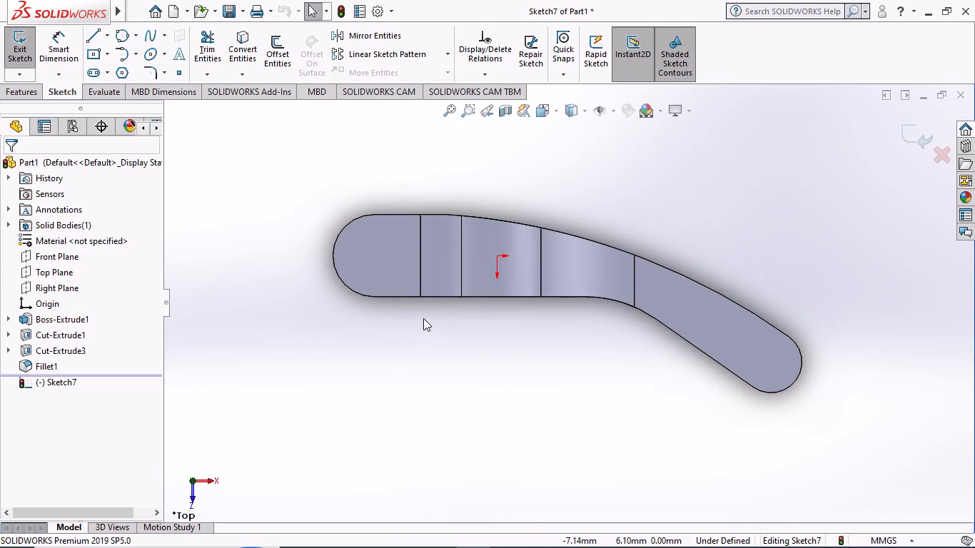
pyautogui.moveTo(872, 318); pyautogui.dragTo(724, 308, button='middle')
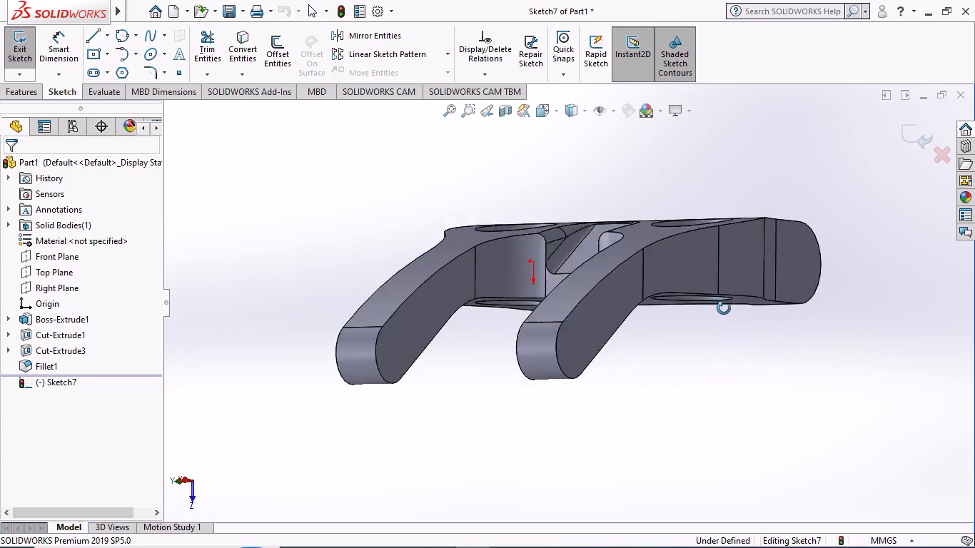
pyautogui.moveTo(724, 308); pyautogui.dragTo(717, 307, button='middle')
pyautogui.click(380, 323)
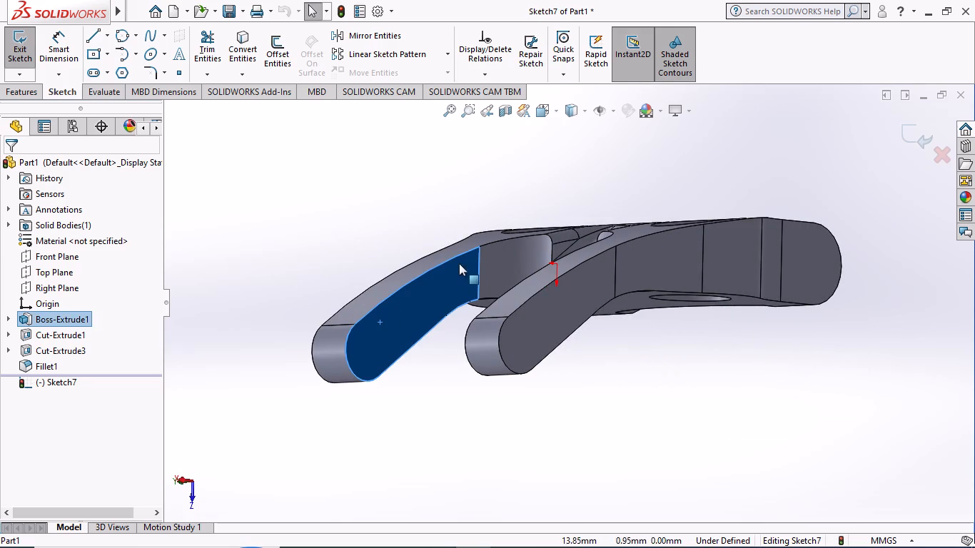
pyautogui.moveTo(262, 278); pyautogui.dragTo(404, 255, button='middle')
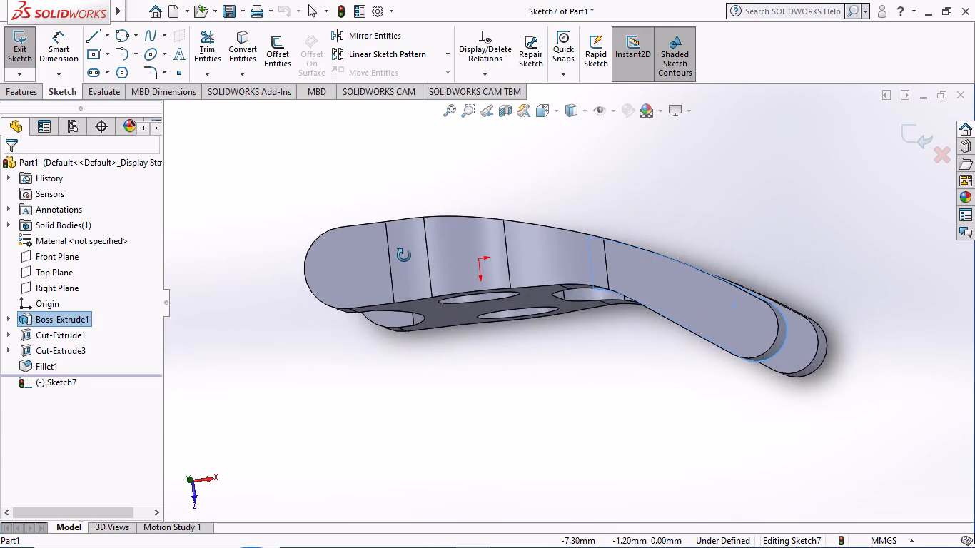
pyautogui.moveTo(404, 255); pyautogui.dragTo(381, 269, button='middle')
pyautogui.click(555, 111)
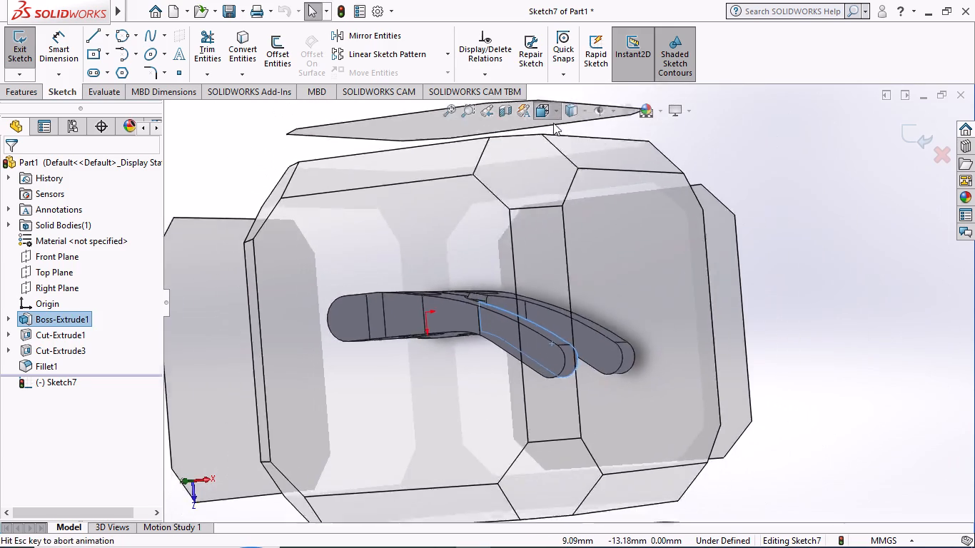
pyautogui.click(560, 148)
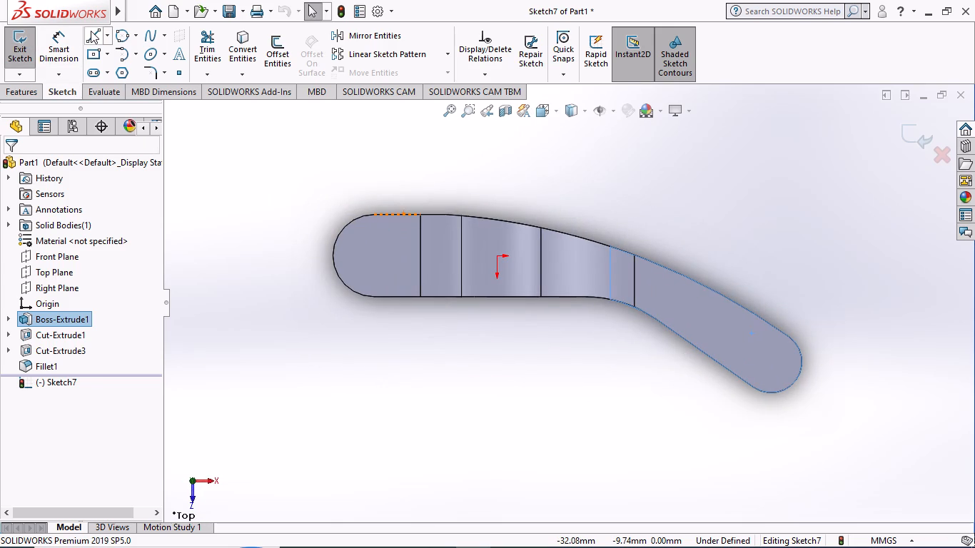
pyautogui.click(93, 33)
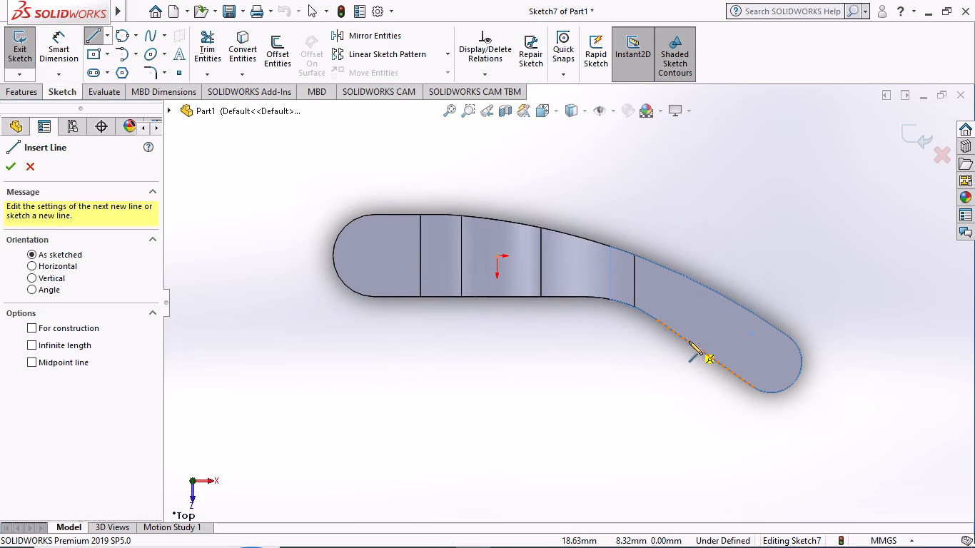
pyautogui.click(689, 341)
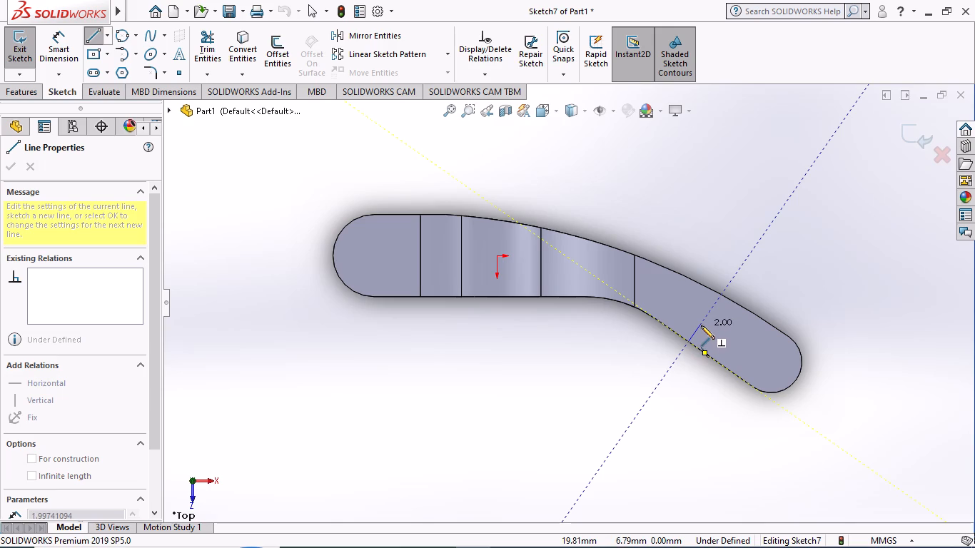
pyautogui.click(701, 325)
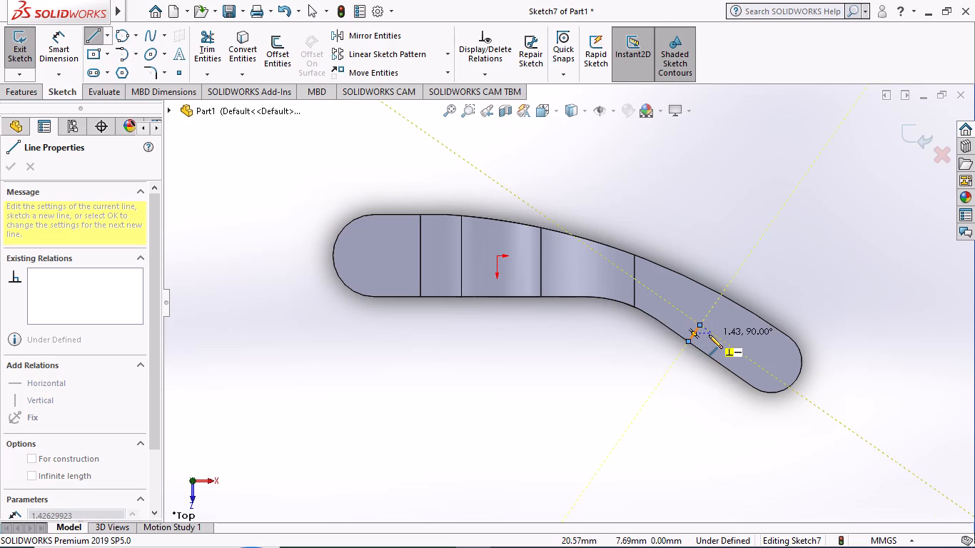
pyautogui.press('Escape')
# Dimension the vertical distance from the rounded rear end's lower tangent point to the line's start on the sloping edge as 5.61 mm.
pyautogui.scroll(-3, 709, 335)
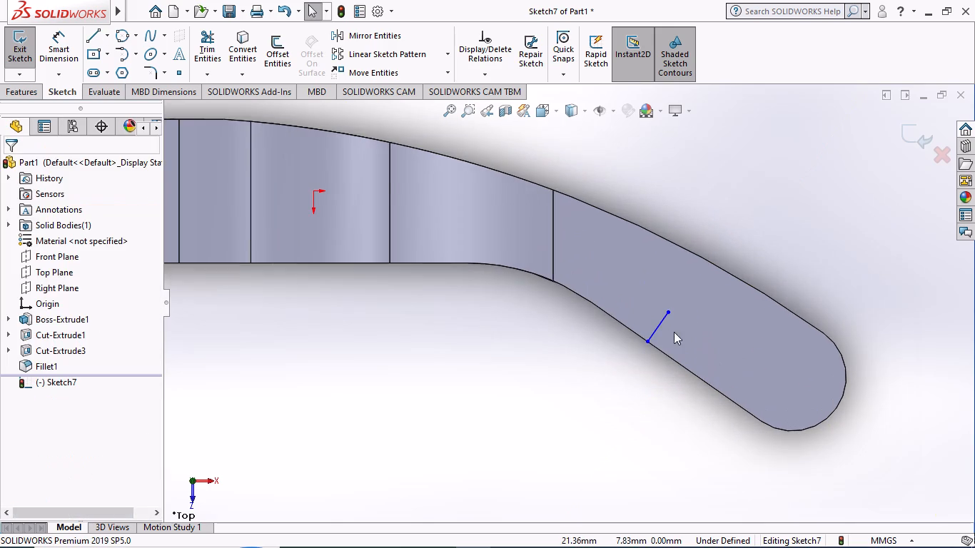
pyautogui.scroll(4, 306, 309)
pyautogui.click(58, 44)
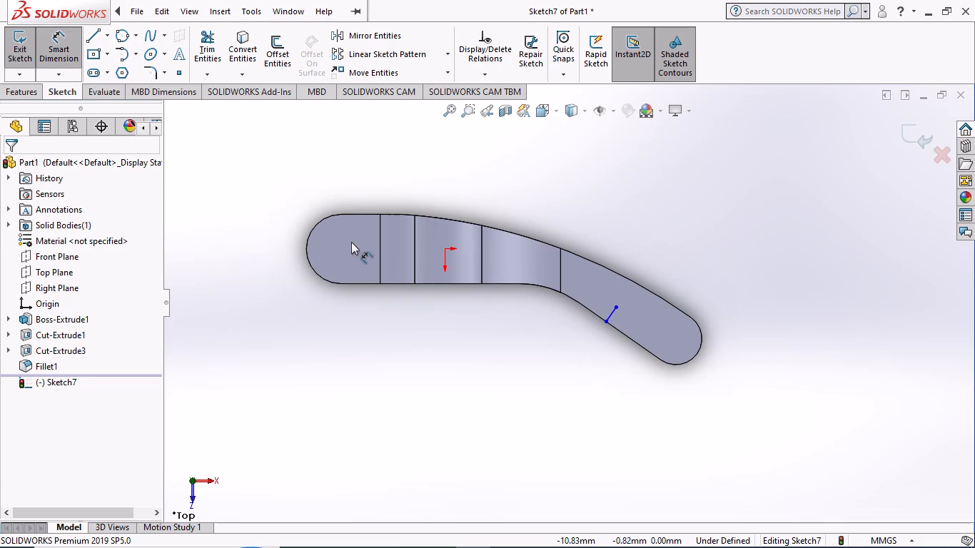
pyautogui.click(339, 283)
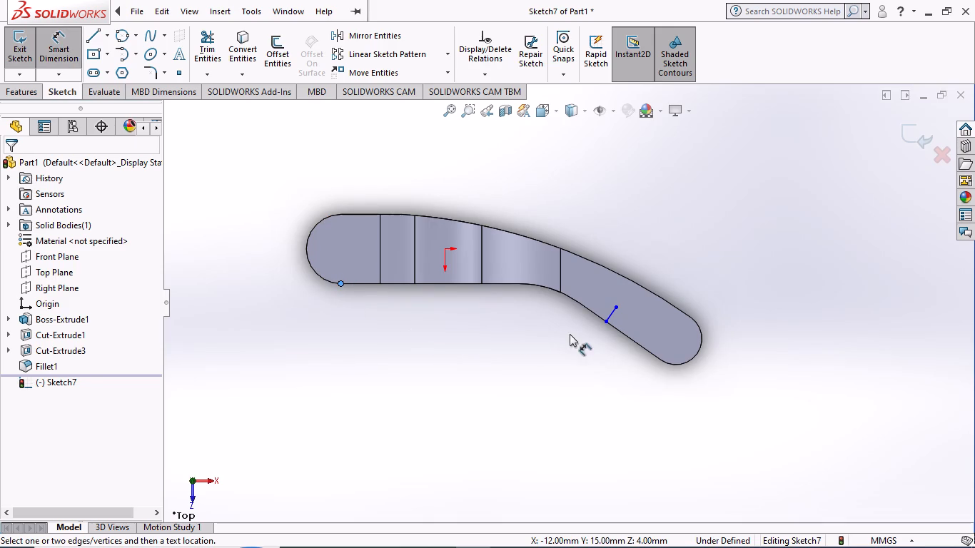
pyautogui.click(604, 320)
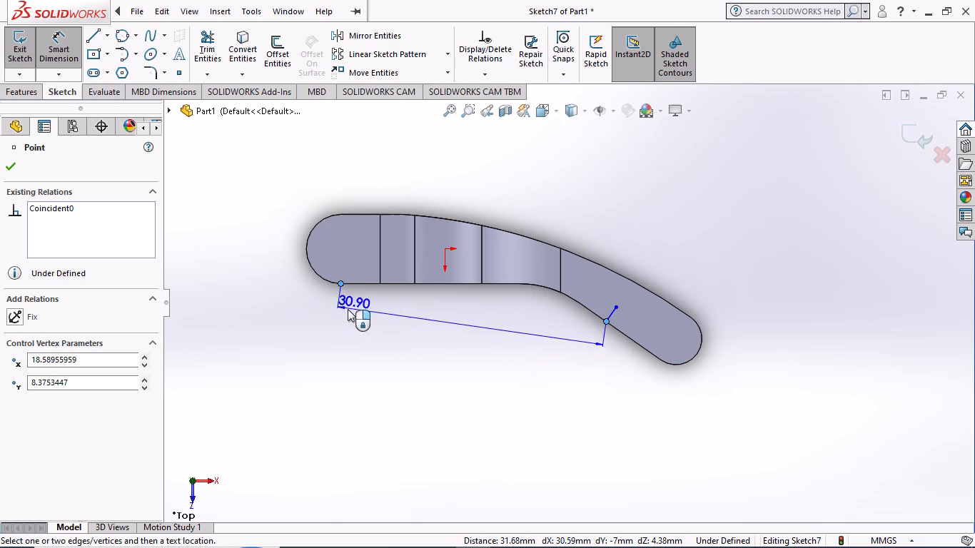
pyautogui.click(259, 303)
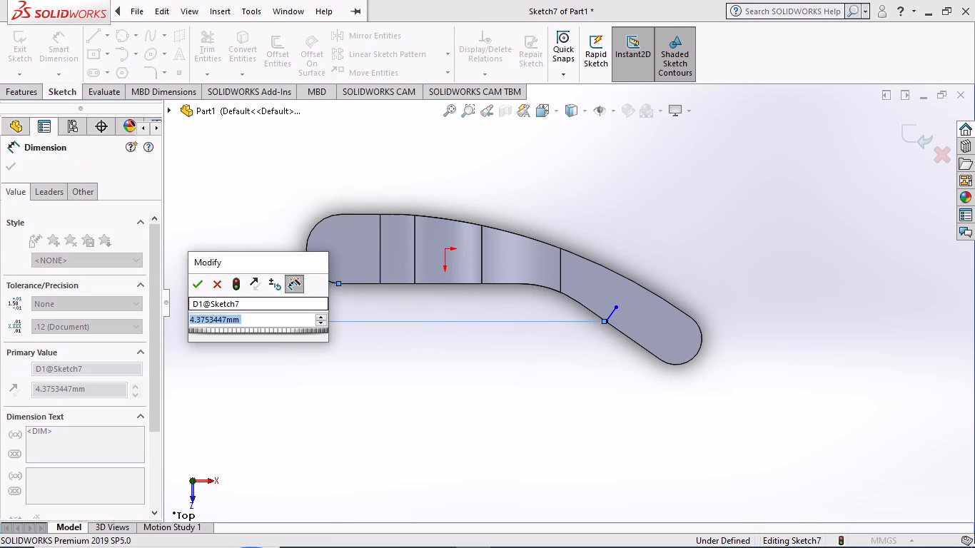
pyautogui.write('5.61')
pyautogui.press('Return')
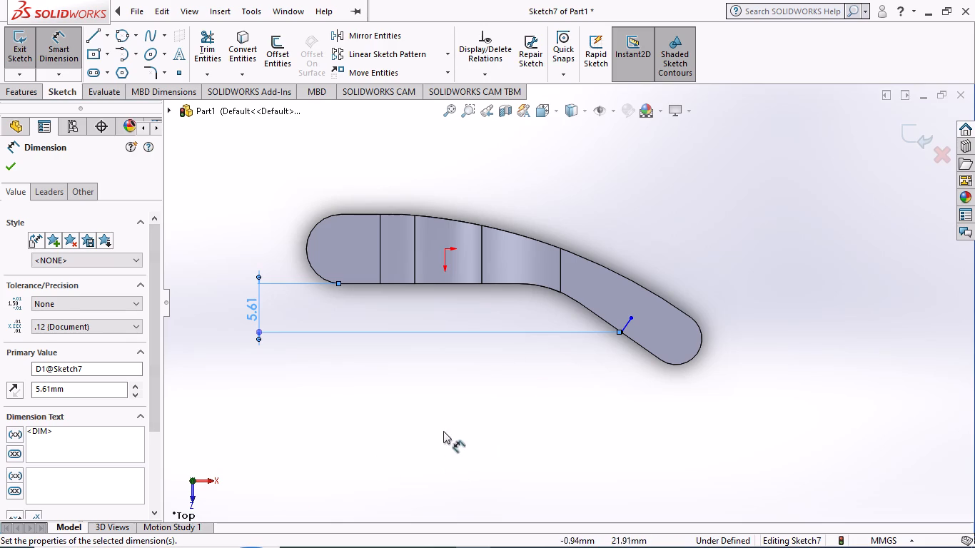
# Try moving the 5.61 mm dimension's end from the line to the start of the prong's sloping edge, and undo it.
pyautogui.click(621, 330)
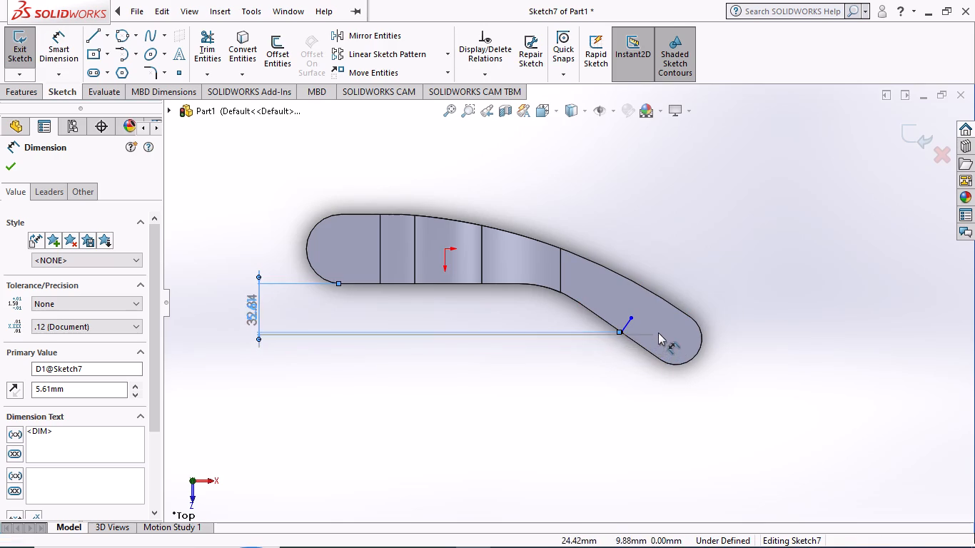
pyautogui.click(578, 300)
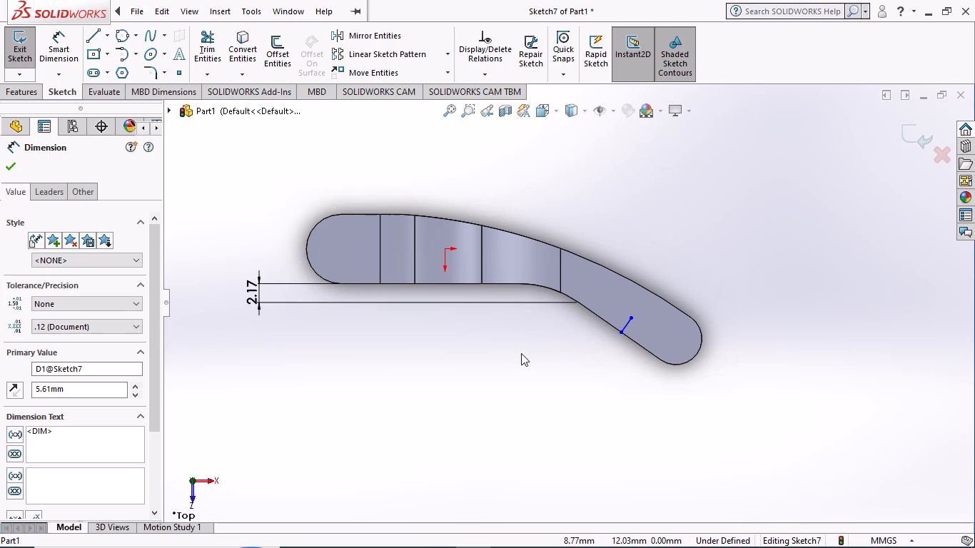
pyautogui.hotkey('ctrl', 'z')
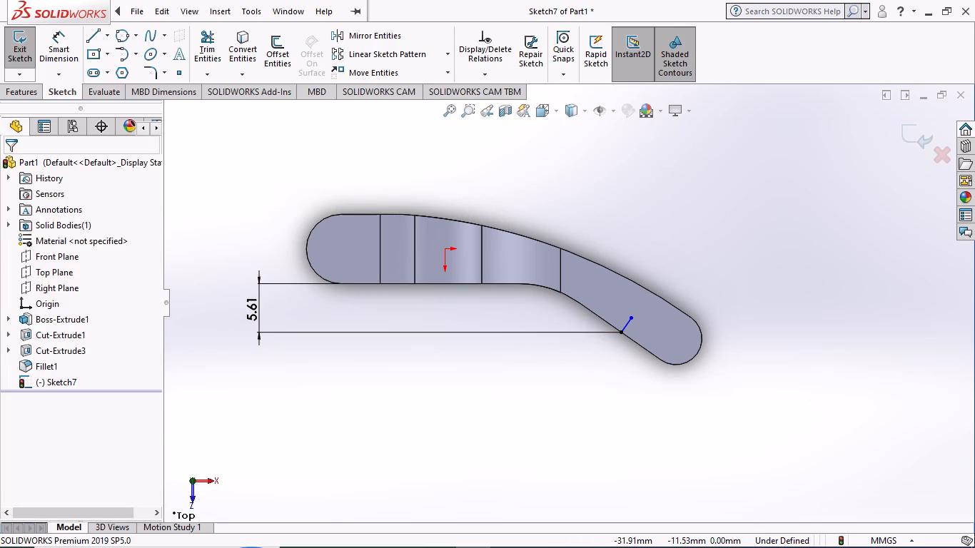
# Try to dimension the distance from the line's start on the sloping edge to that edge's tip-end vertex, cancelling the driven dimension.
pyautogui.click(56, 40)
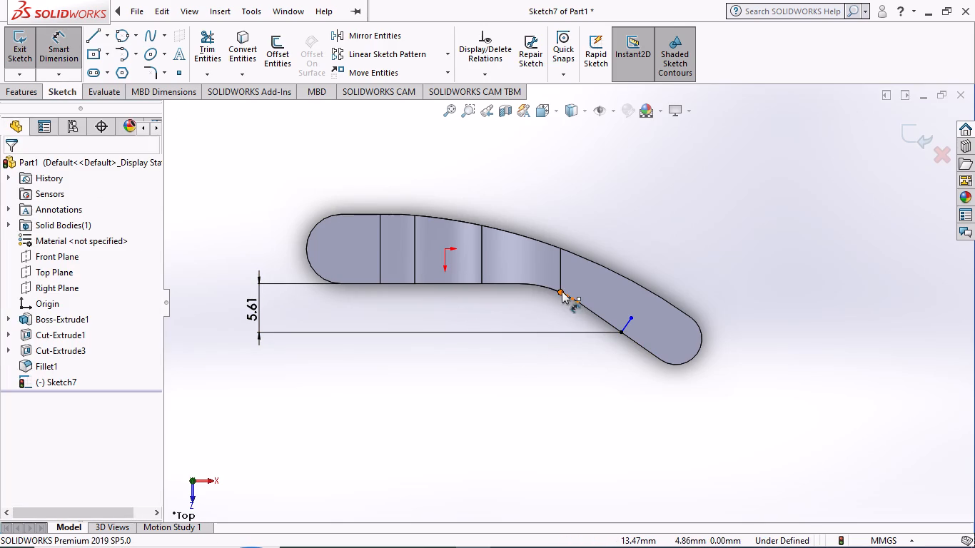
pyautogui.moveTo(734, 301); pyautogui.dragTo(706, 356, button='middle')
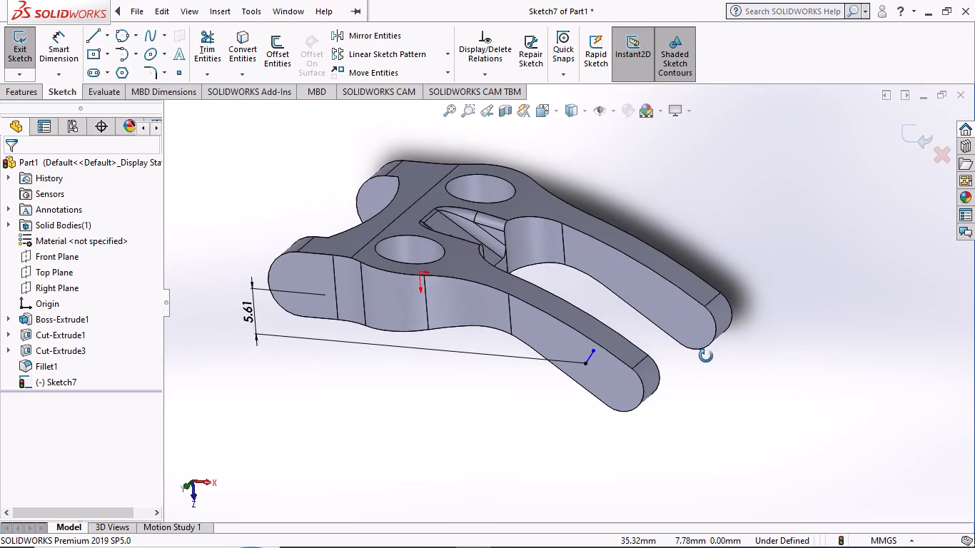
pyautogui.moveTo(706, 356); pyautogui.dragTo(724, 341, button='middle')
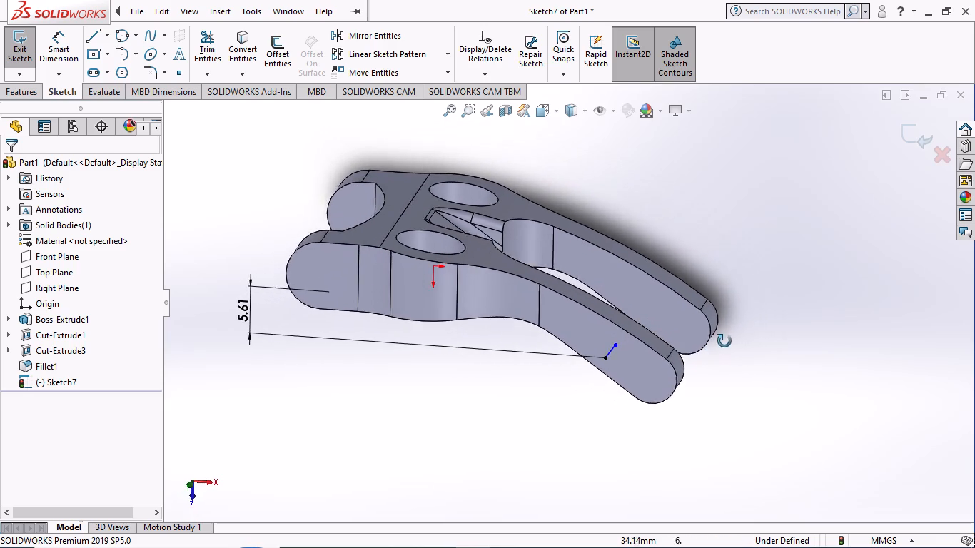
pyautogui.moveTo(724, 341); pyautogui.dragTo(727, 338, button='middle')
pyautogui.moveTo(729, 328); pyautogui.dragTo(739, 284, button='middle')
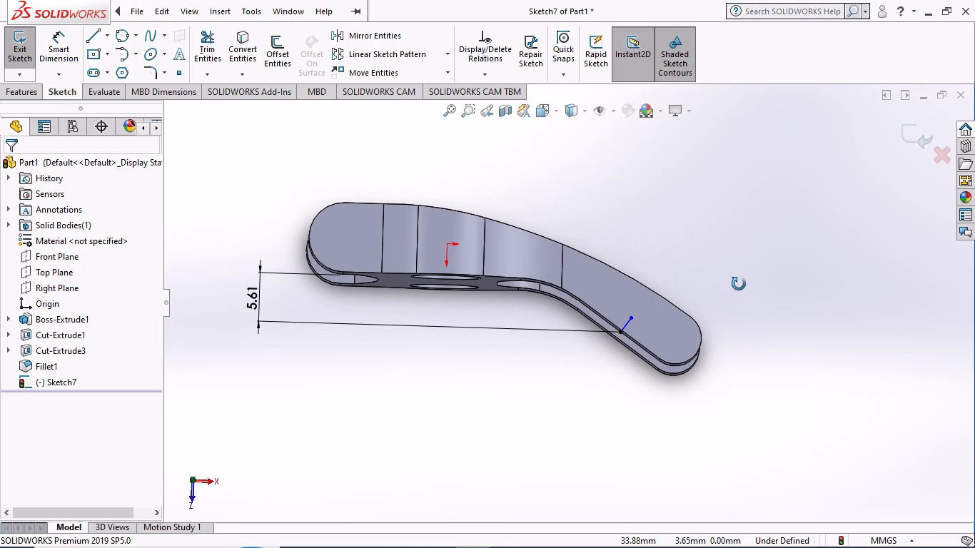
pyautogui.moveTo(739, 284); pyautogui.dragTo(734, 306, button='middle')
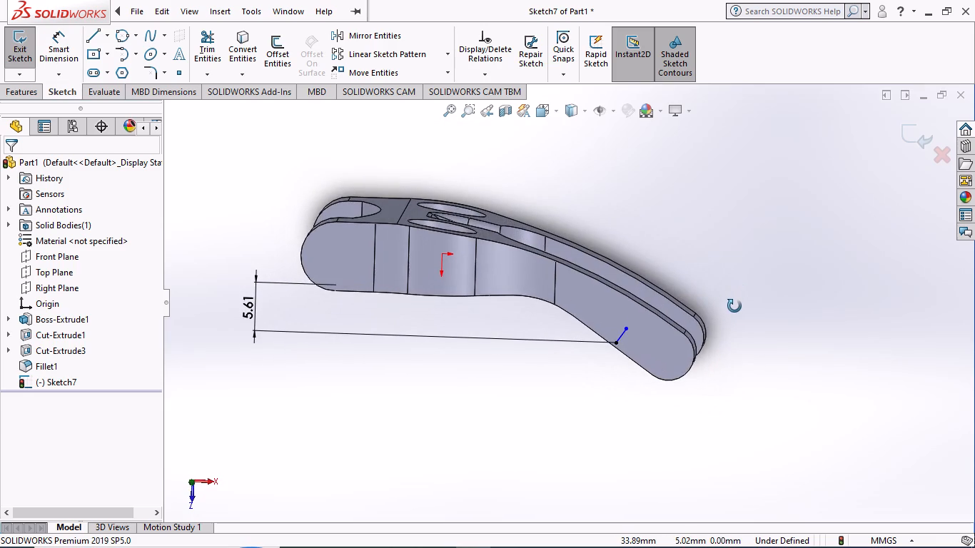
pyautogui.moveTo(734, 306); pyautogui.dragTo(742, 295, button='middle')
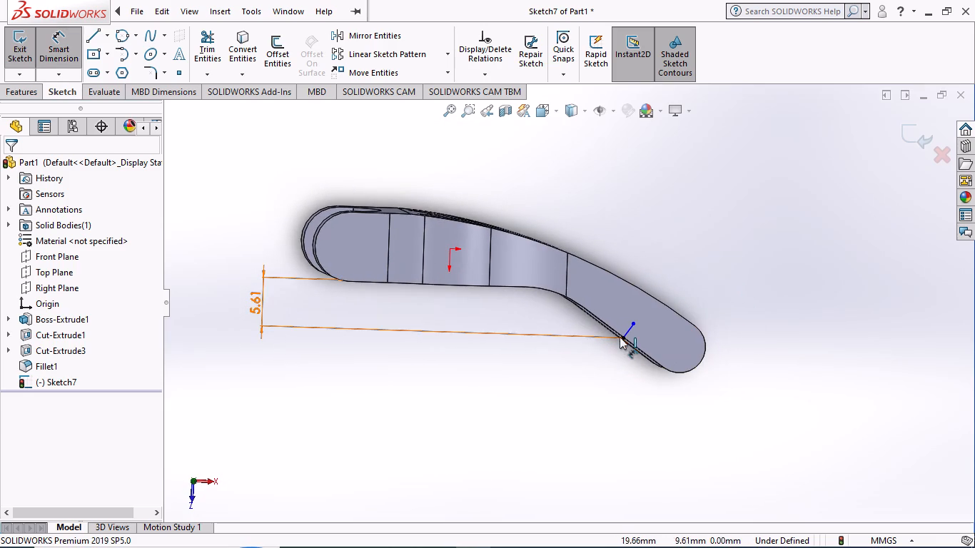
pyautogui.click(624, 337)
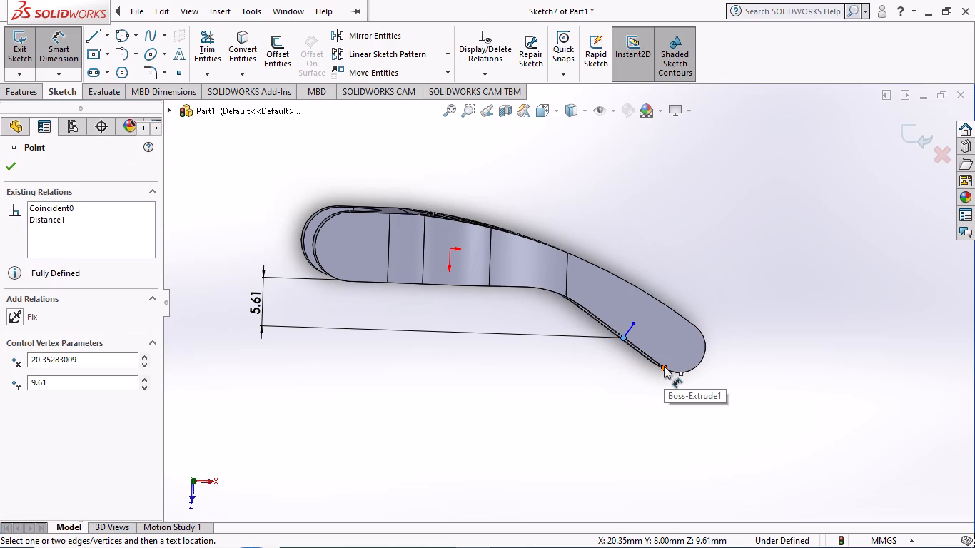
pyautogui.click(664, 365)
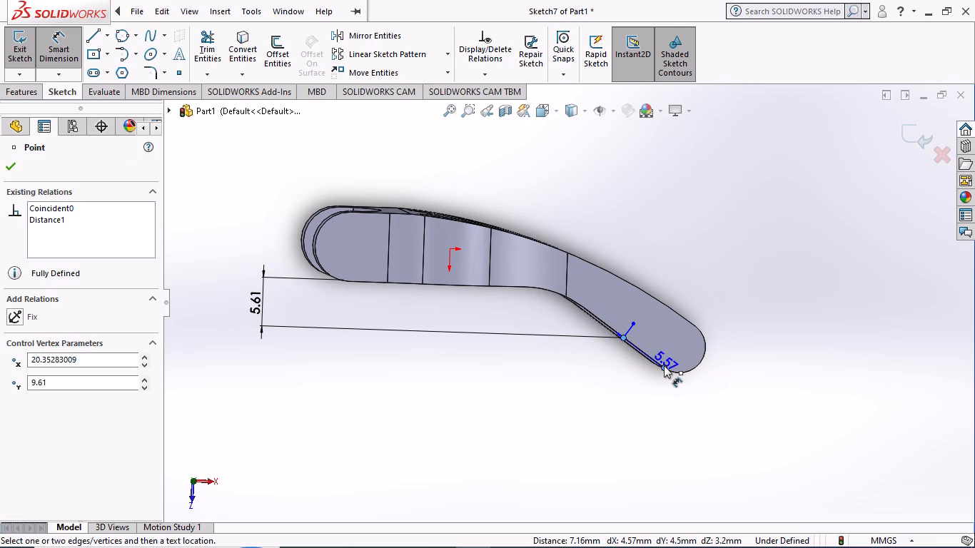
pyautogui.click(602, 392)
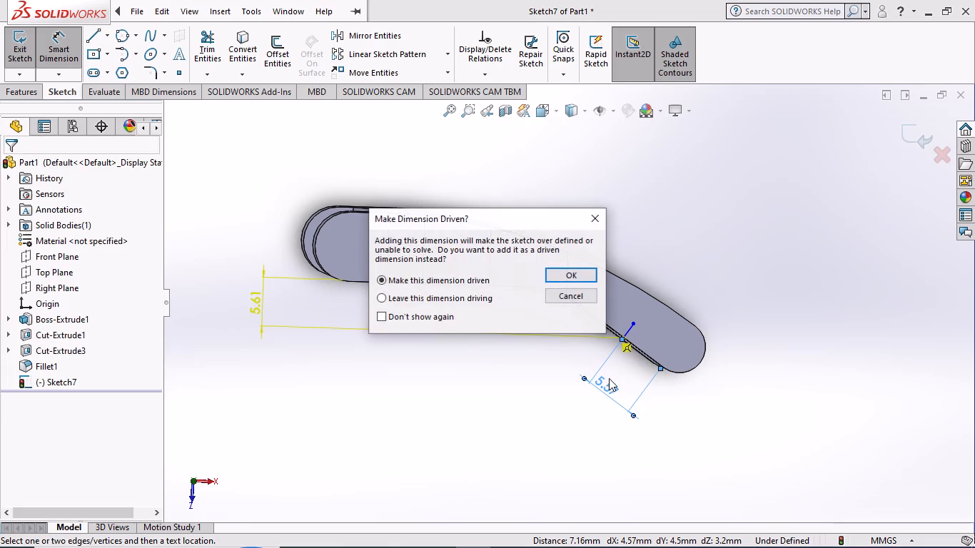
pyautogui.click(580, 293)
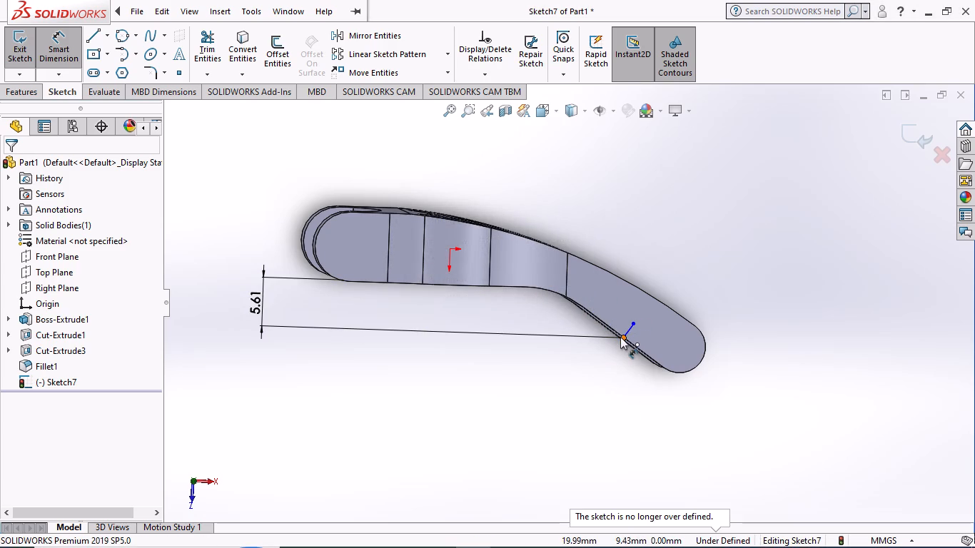
# Examine the fork and the prong sketch line from both sides of the part.
pyautogui.moveTo(546, 381); pyautogui.dragTo(547, 389, button='middle')
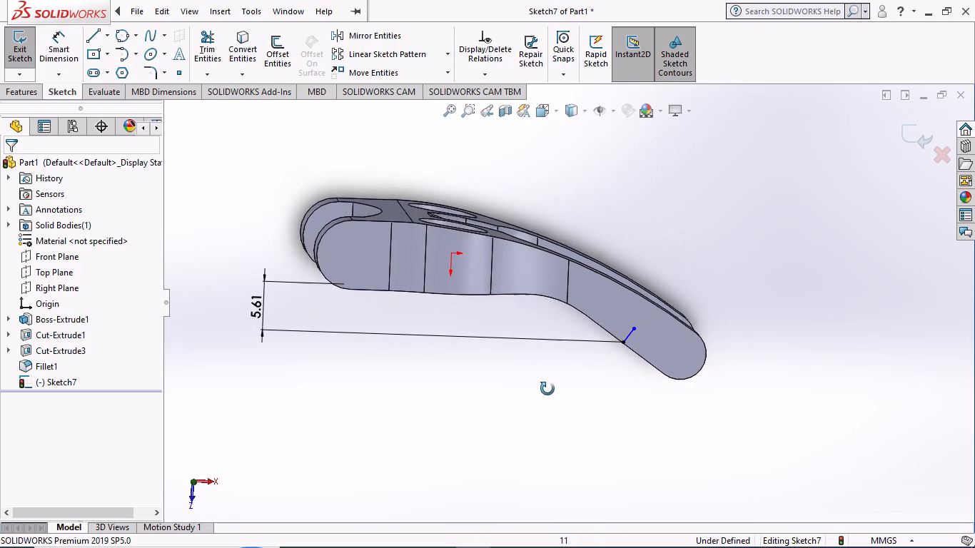
pyautogui.moveTo(547, 389); pyautogui.dragTo(360, 384, button='middle')
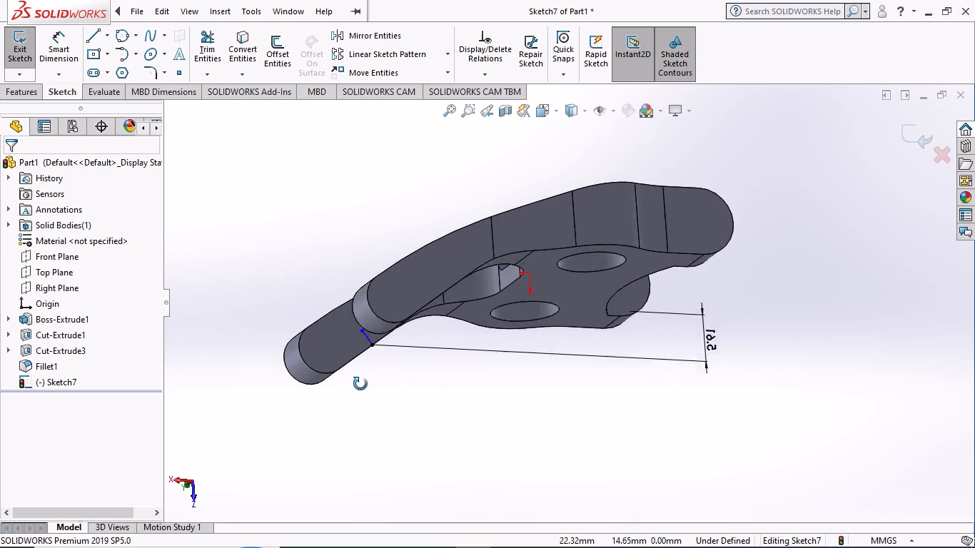
pyautogui.moveTo(360, 384); pyautogui.dragTo(326, 390, button='middle')
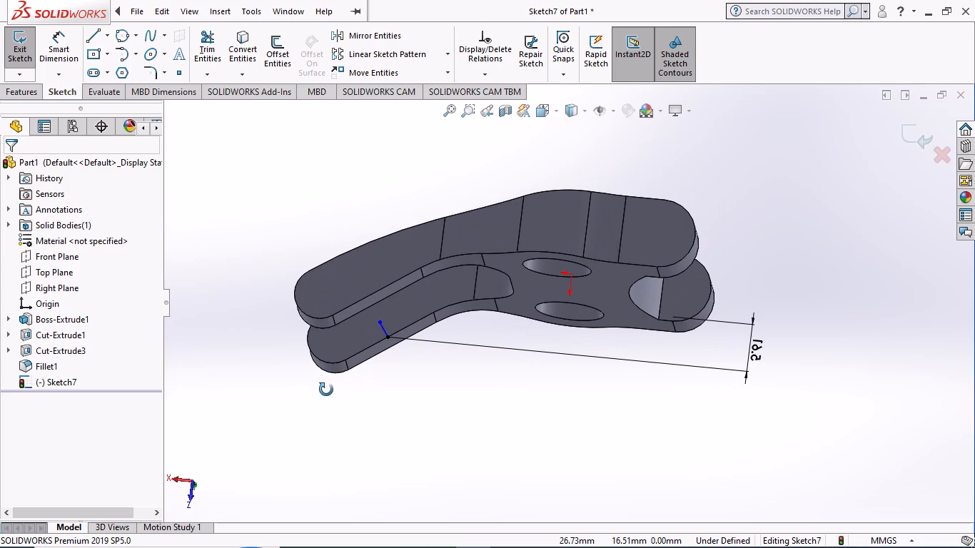
pyautogui.moveTo(326, 390); pyautogui.dragTo(326, 415, button='middle')
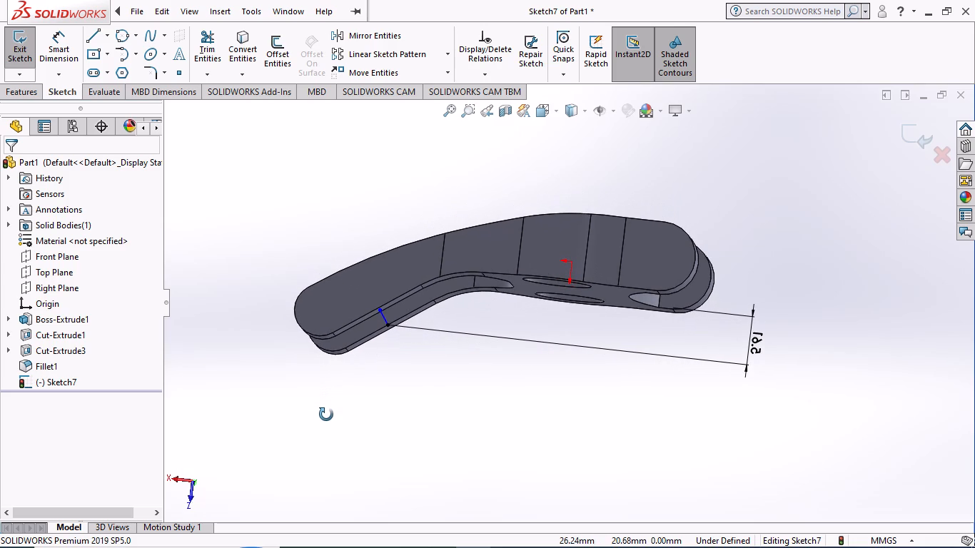
pyautogui.moveTo(326, 415); pyautogui.dragTo(323, 400, button='middle')
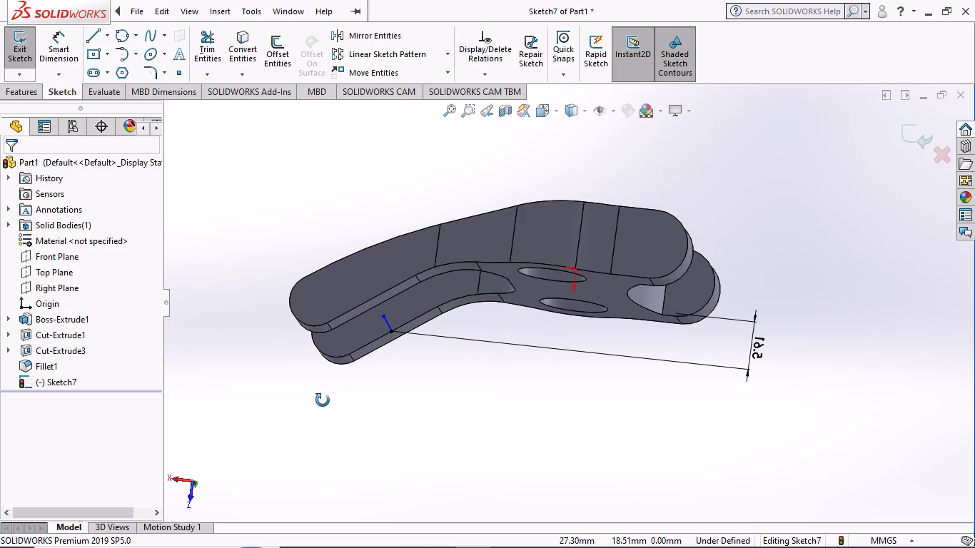
pyautogui.moveTo(323, 400); pyautogui.dragTo(328, 405, button='middle')
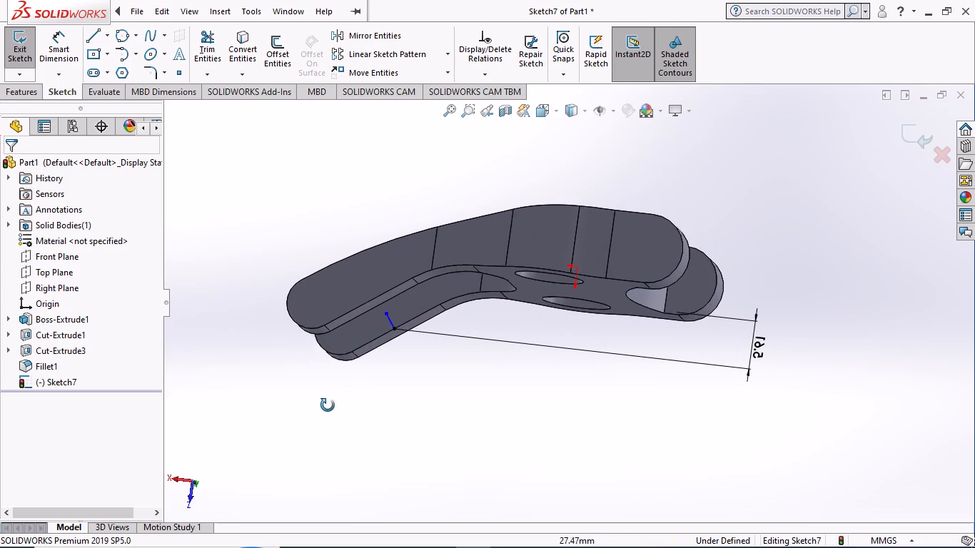
pyautogui.moveTo(328, 405); pyautogui.dragTo(528, 356, button='middle')
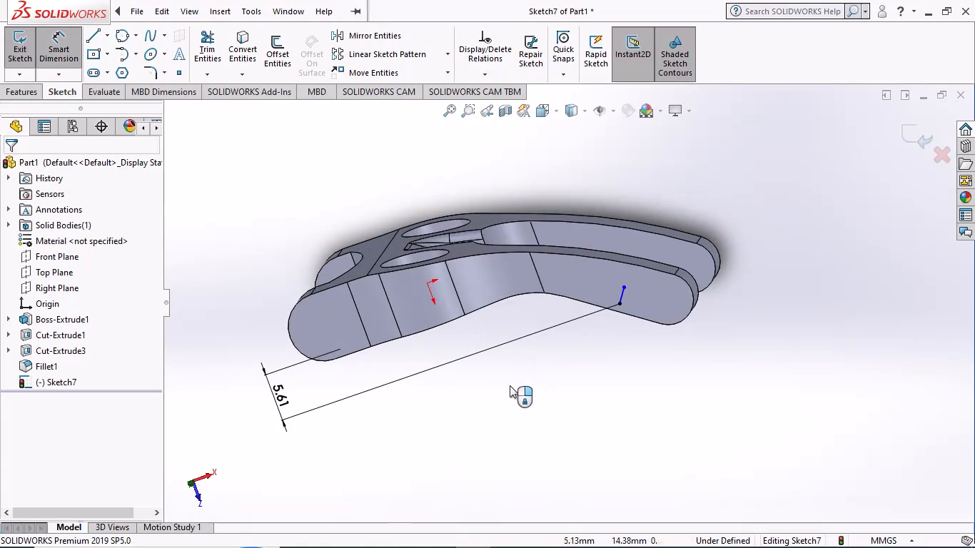
pyautogui.moveTo(506, 395); pyautogui.dragTo(510, 366, button='middle')
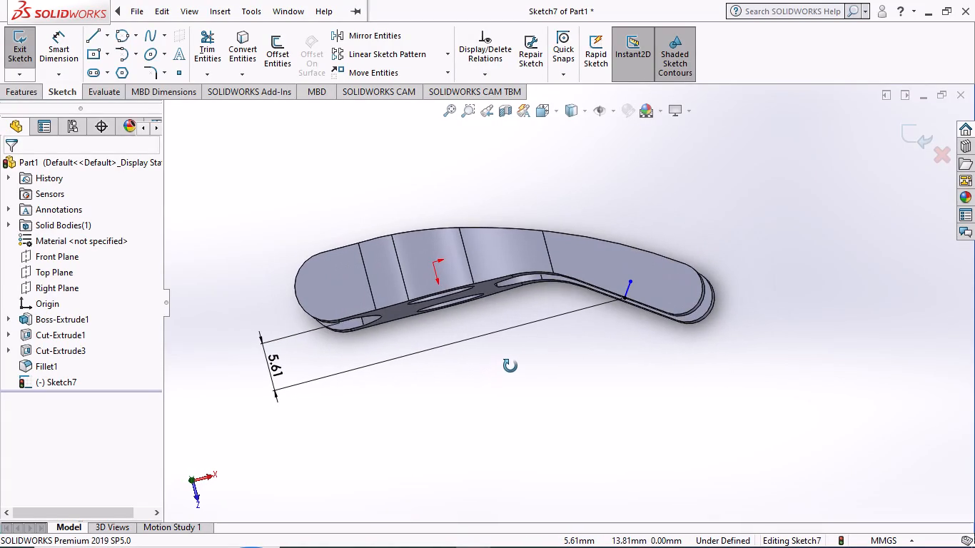
pyautogui.moveTo(510, 366); pyautogui.dragTo(511, 373, button='middle')
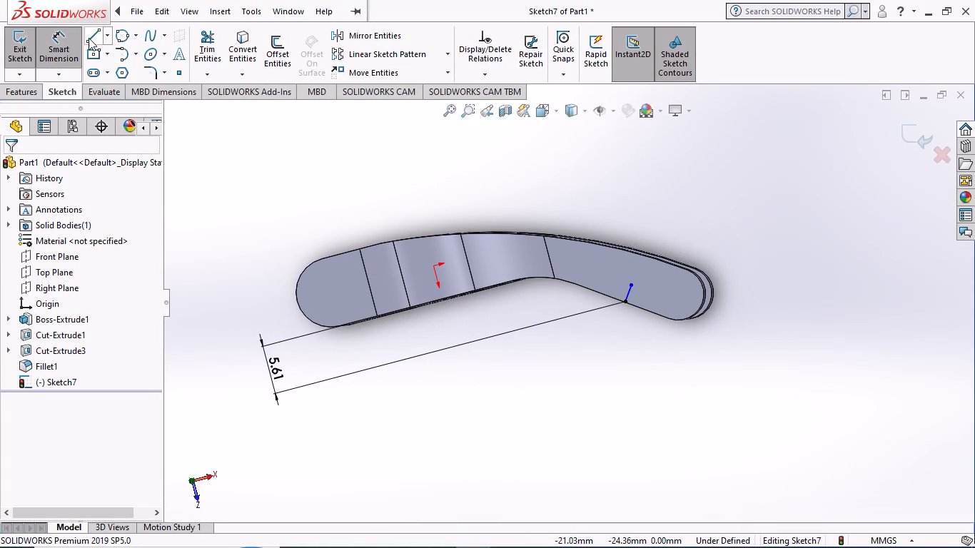
# Sketch a line about 2.09 mm long from the inward line's start along the prong's sloping edge toward the tip, perpendicular to the inward line.
pyautogui.click(94, 37)
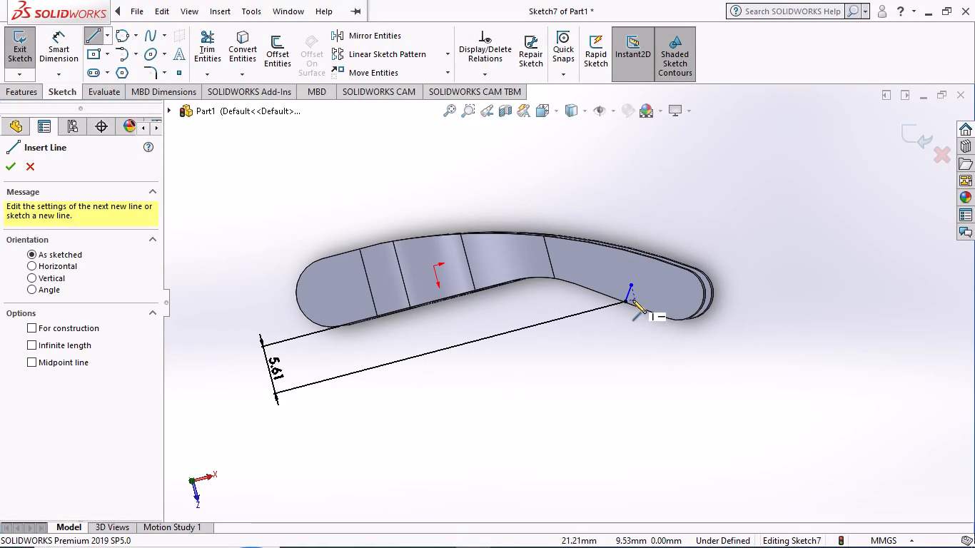
pyautogui.click(627, 303)
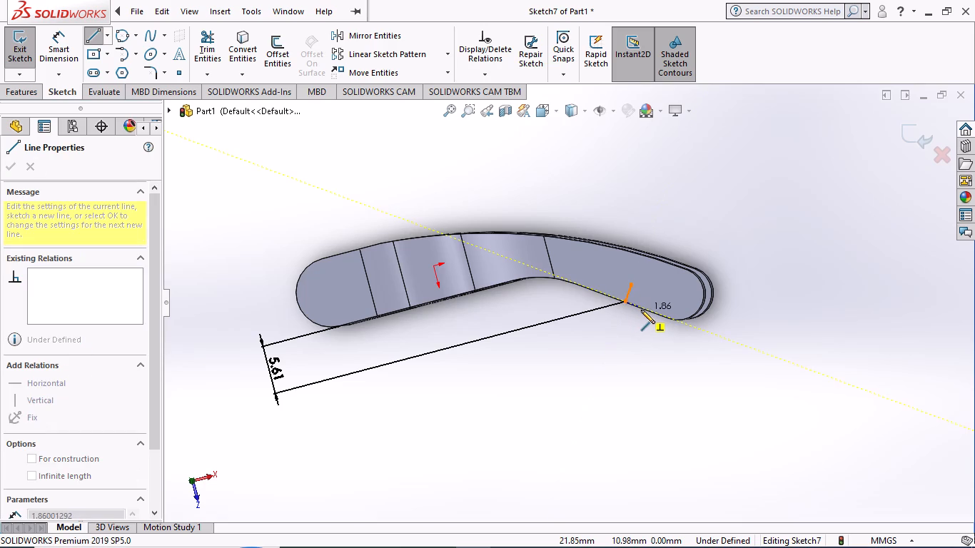
pyautogui.click(642, 310)
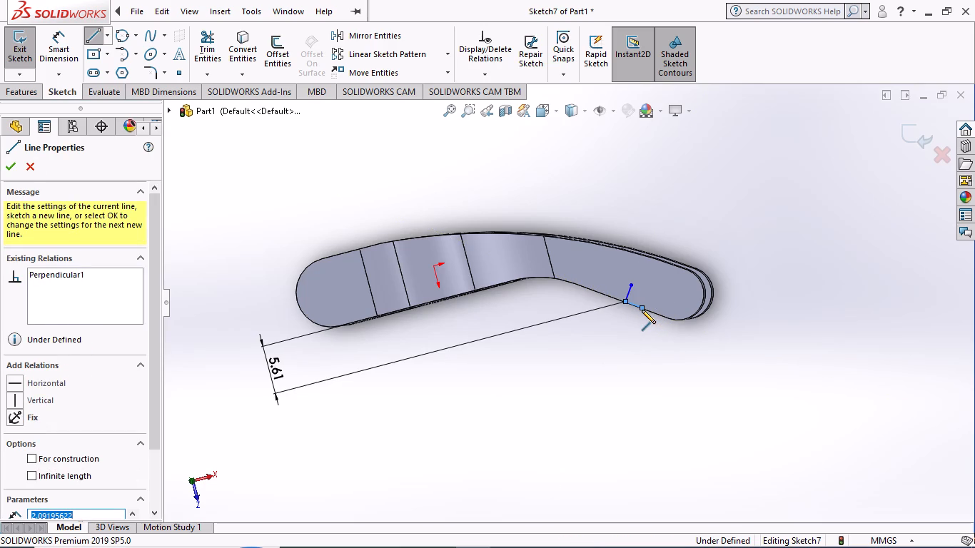
pyautogui.press('Escape')
# Dimension the length of the inward line on the prong face as 2.00 mm.
pyautogui.click(44, 52)
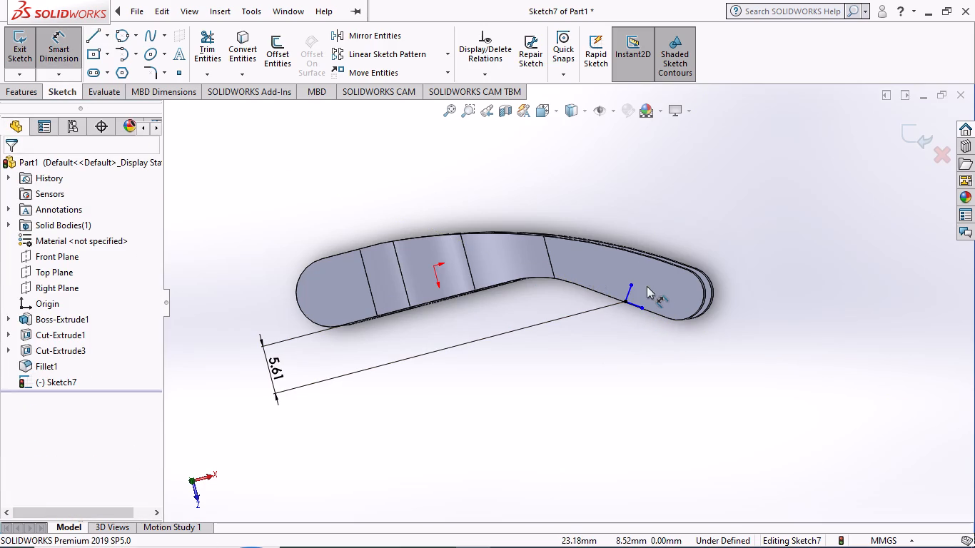
pyautogui.scroll(-3, 647, 286)
pyautogui.click(599, 295)
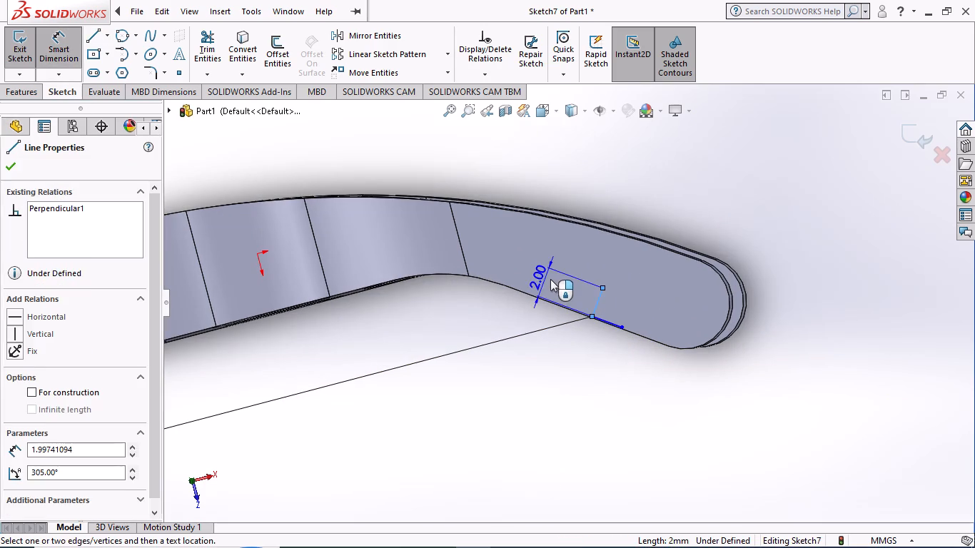
pyautogui.click(550, 279)
pyautogui.click(485, 259)
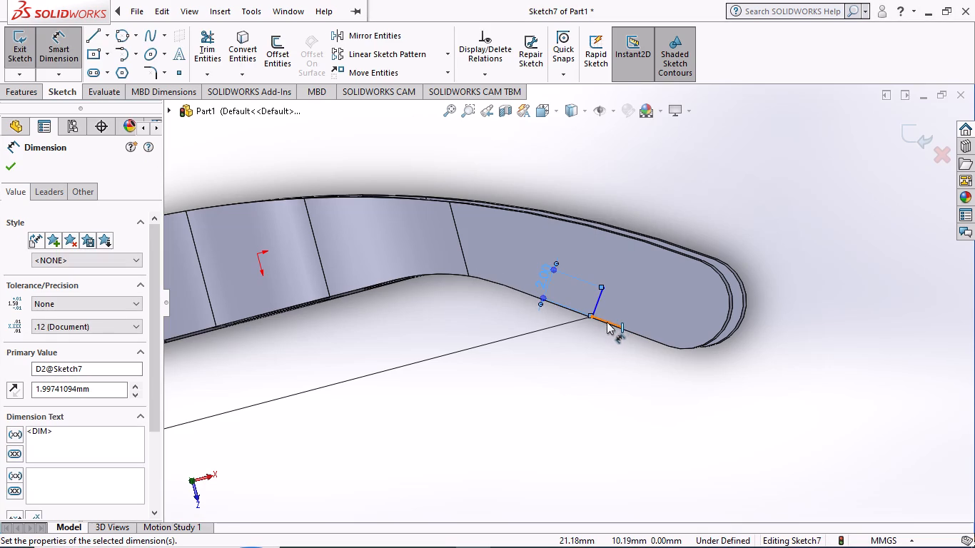
# Dimension the length of the line along the prong's sloping edge as 2 mm.
pyautogui.click(607, 321)
pyautogui.press('Escape')
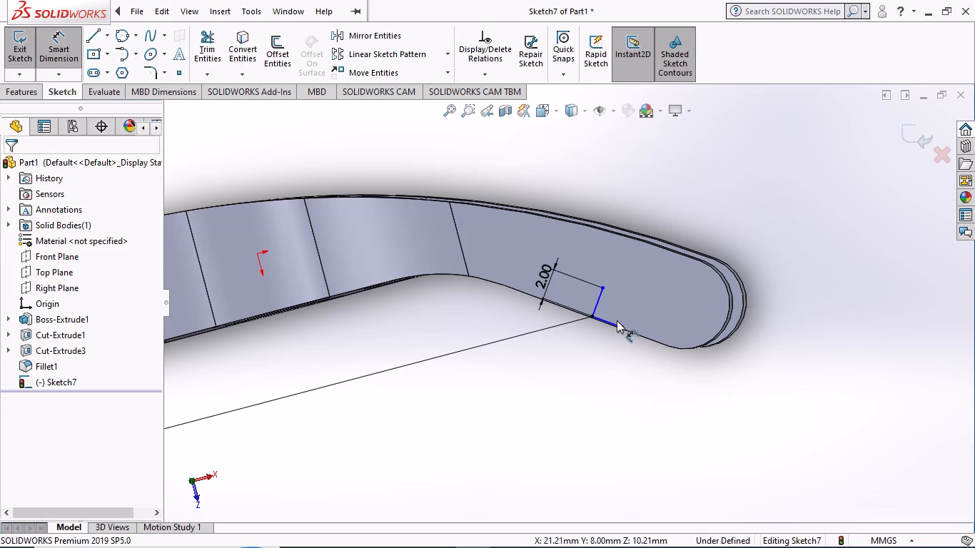
pyautogui.click(611, 323)
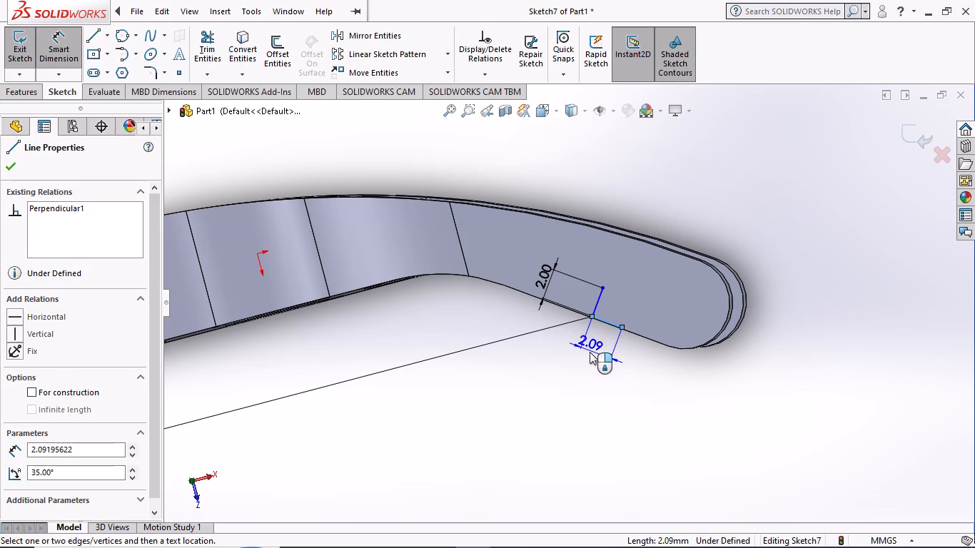
pyautogui.click(590, 352)
pyautogui.press('2')
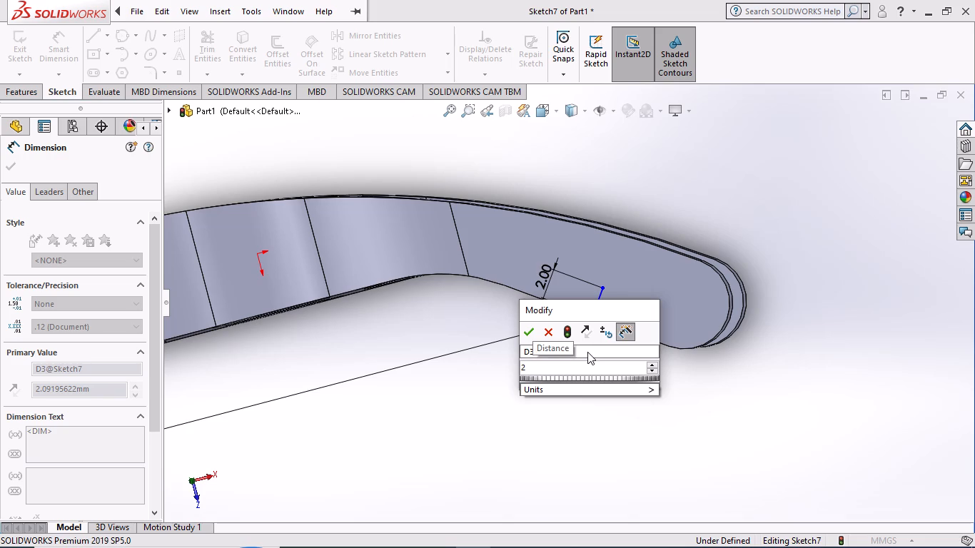
pyautogui.press('Return')
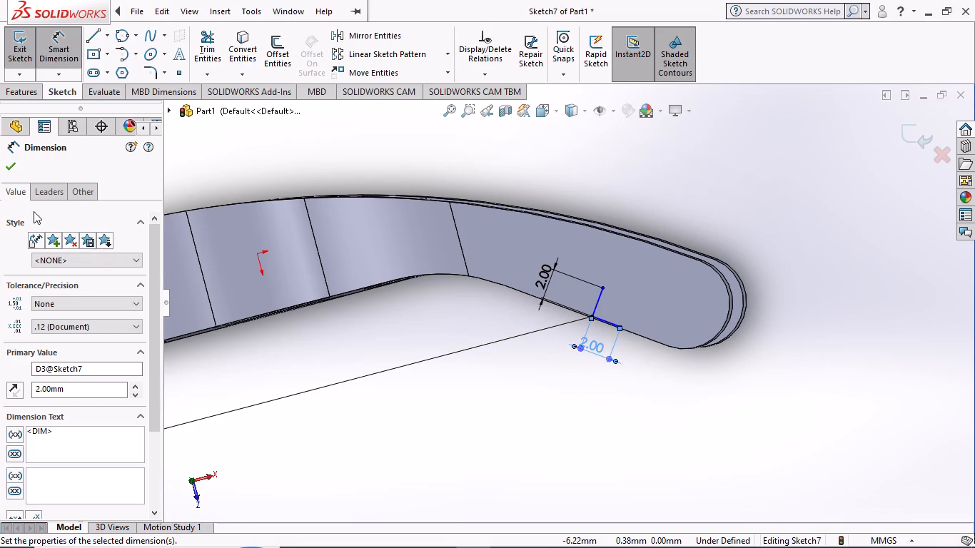
pyautogui.click(14, 168)
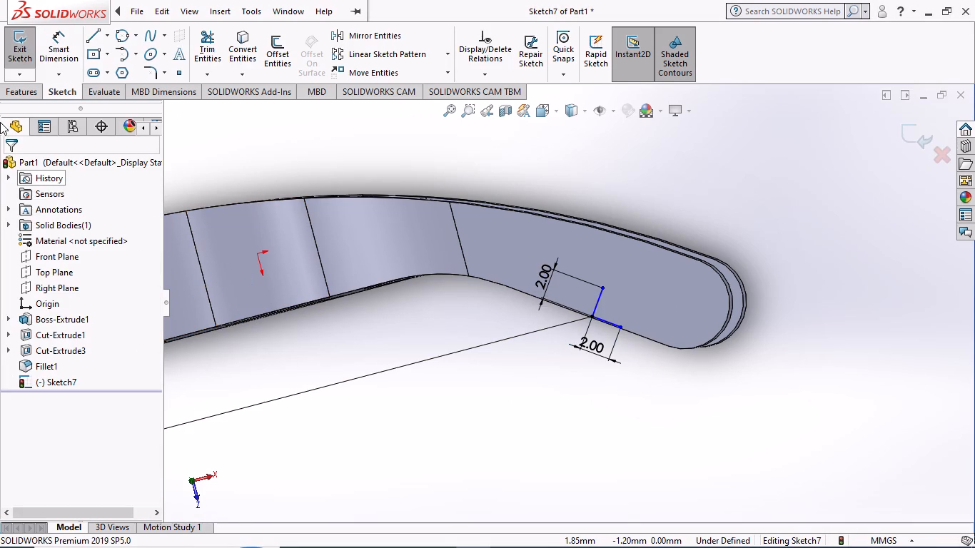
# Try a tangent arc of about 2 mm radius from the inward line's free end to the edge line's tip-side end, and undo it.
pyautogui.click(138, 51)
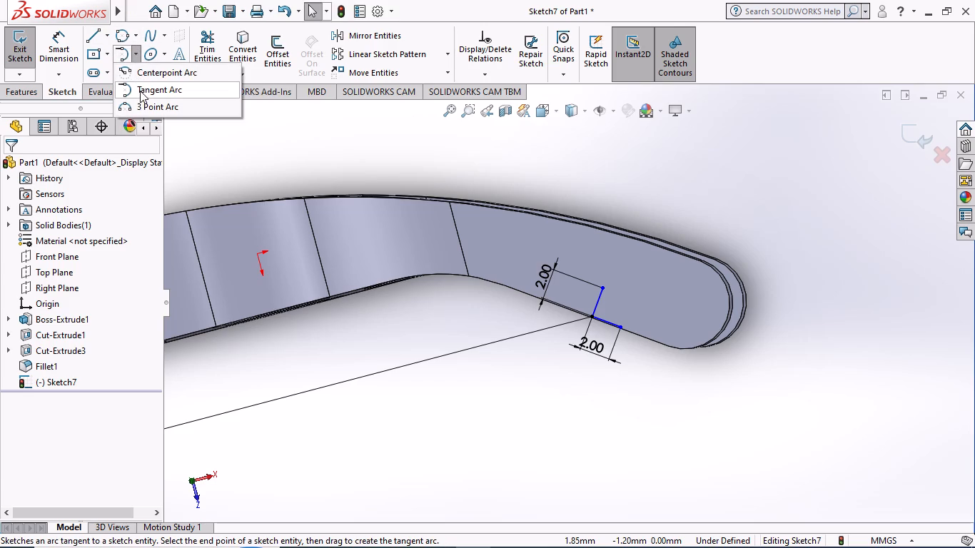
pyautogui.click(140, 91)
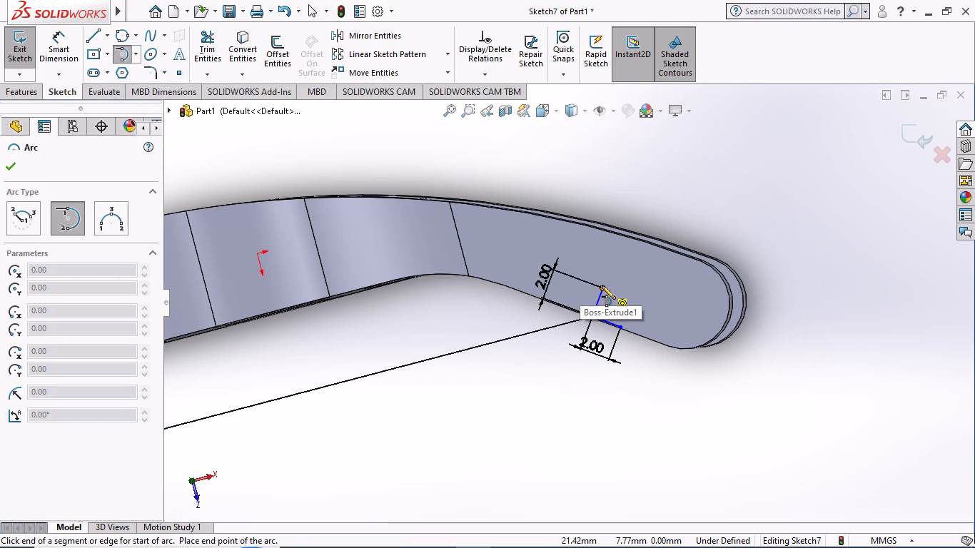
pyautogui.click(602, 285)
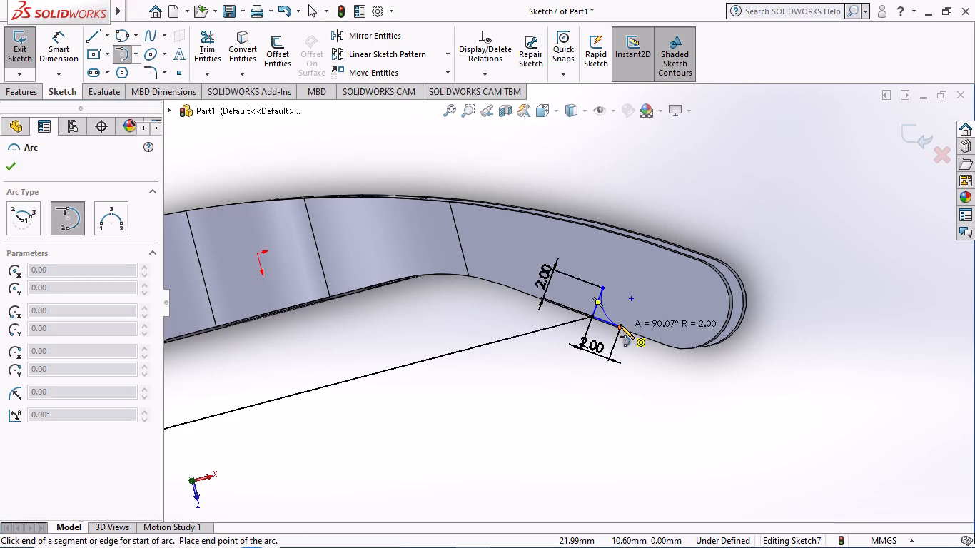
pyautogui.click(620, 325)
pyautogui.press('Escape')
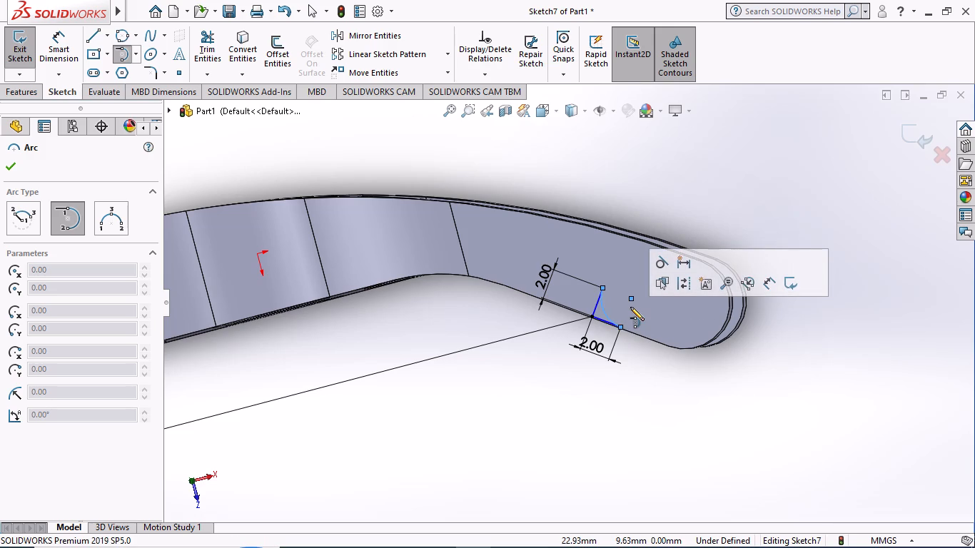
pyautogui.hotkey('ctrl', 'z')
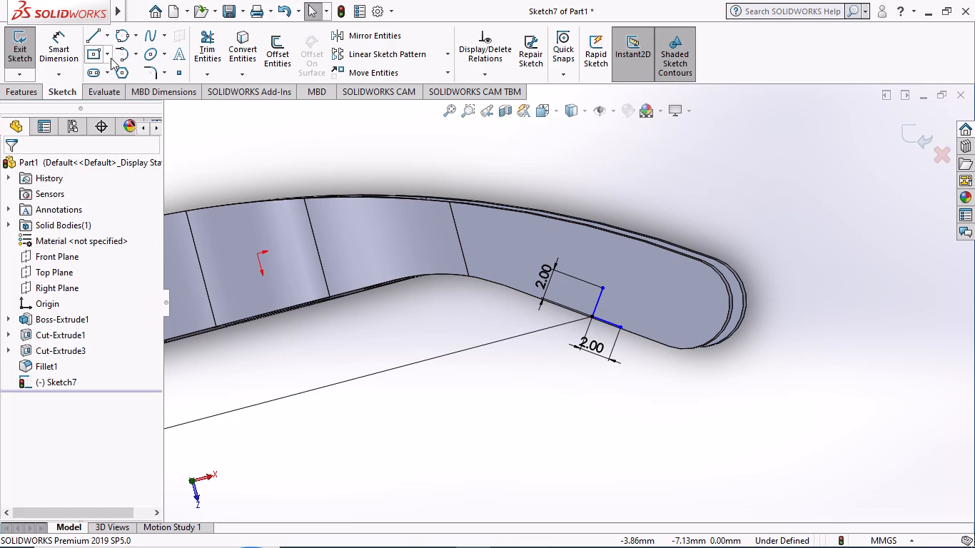
# Sketch a tangent arc from the edge line's tip-side end to the inward line's free end, bulging outward to close the profile.
pyautogui.click(124, 49)
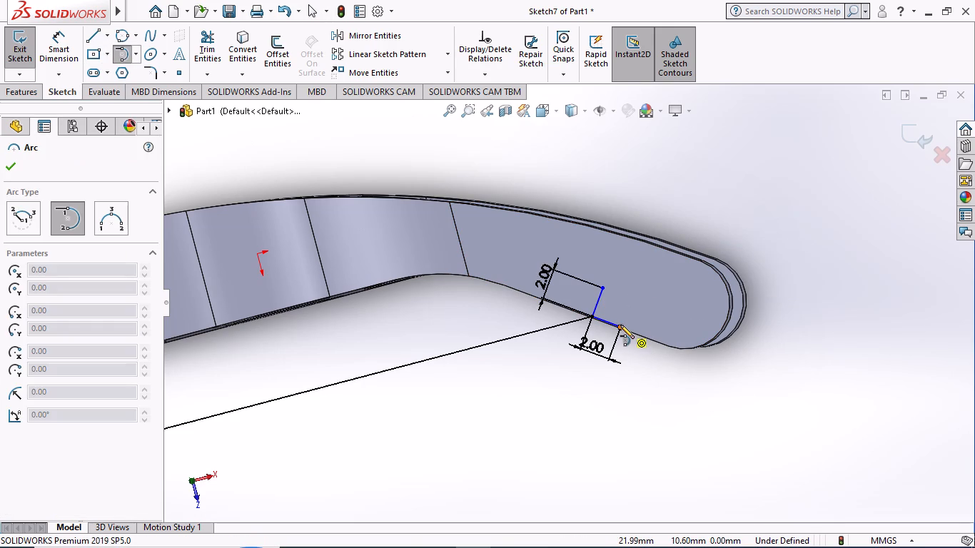
pyautogui.click(620, 325)
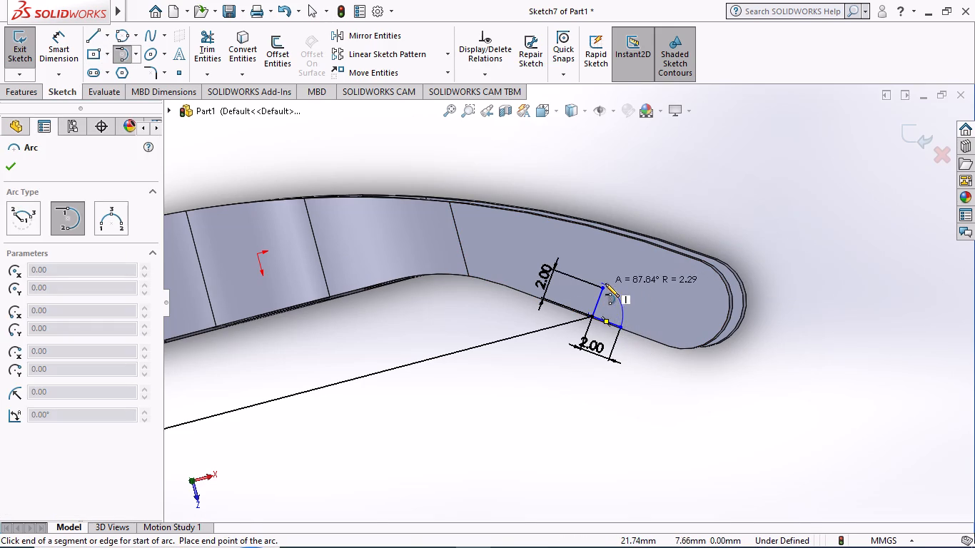
pyautogui.click(605, 285)
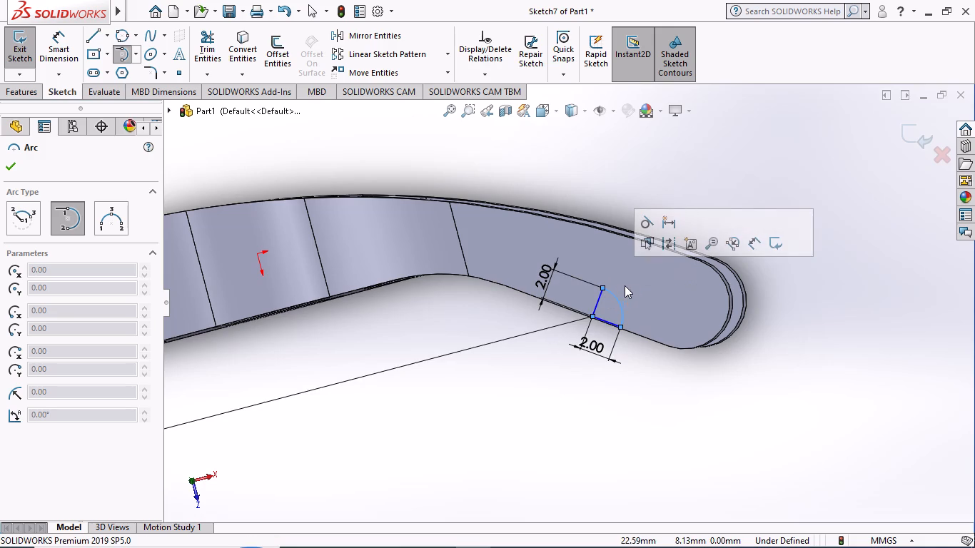
pyautogui.press('Escape')
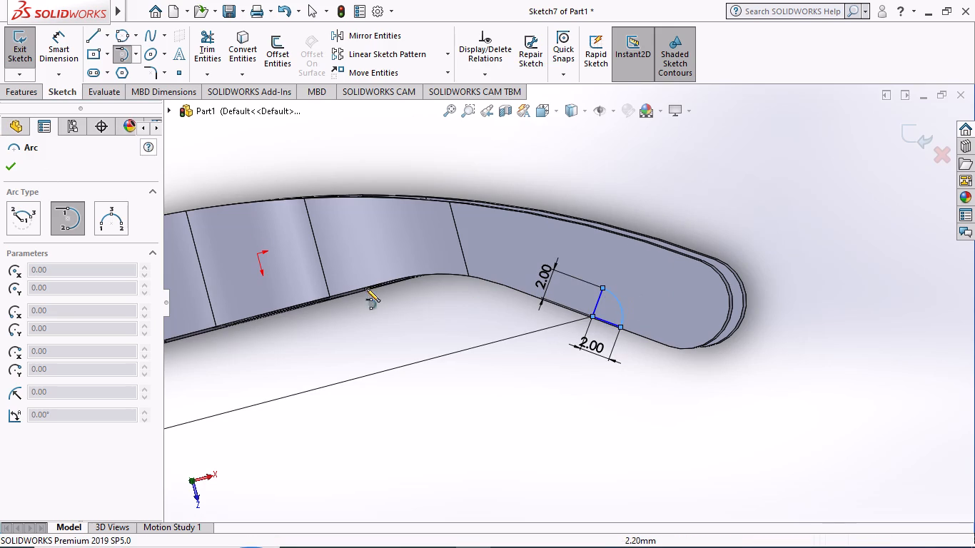
pyautogui.scroll(-2, 707, 326)
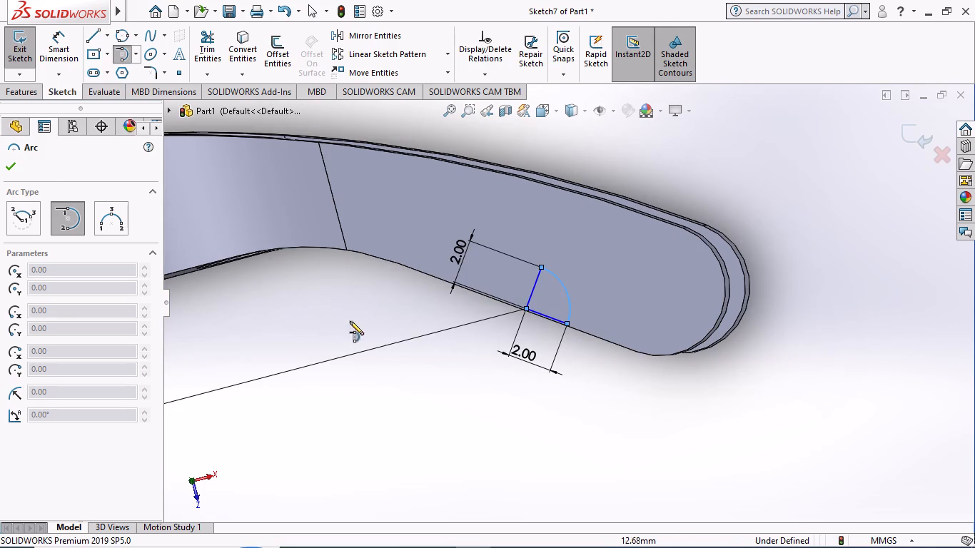
pyautogui.scroll(5, 328, 313)
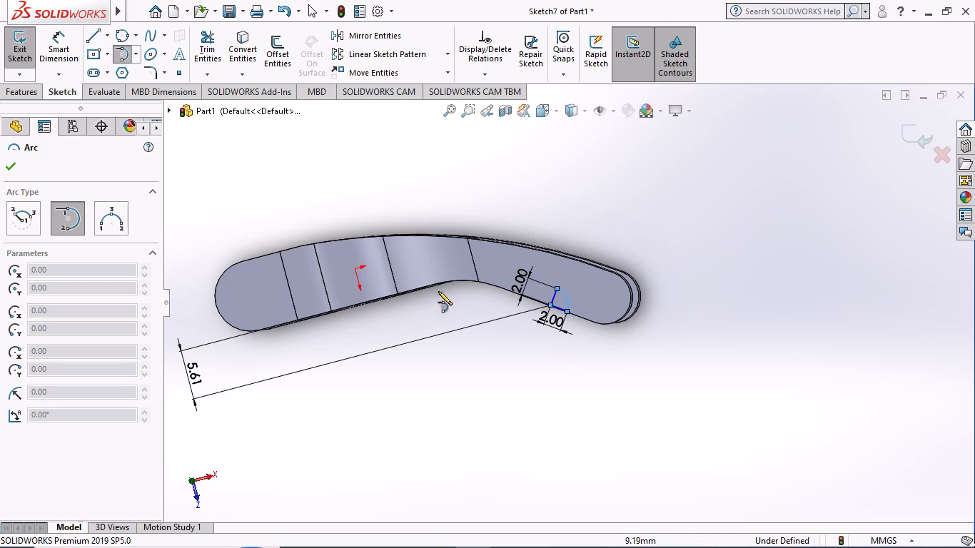
pyautogui.click(465, 376)
pyautogui.click(594, 218)
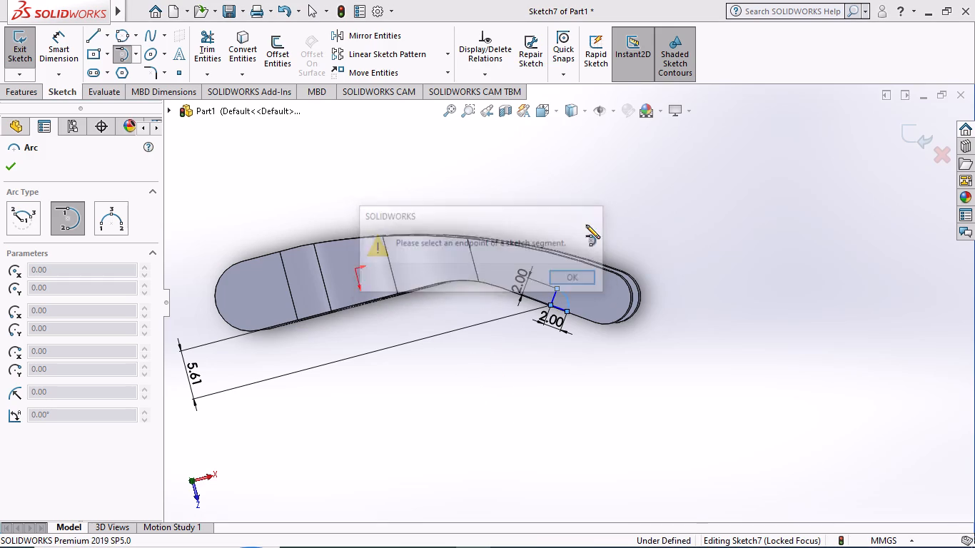
pyautogui.click(9, 168)
# Dimension the distance from the quarter-round profile's inward line to the vertex where the prong's sloping edge meets its rounded tip.
pyautogui.scroll(1, 366, 319)
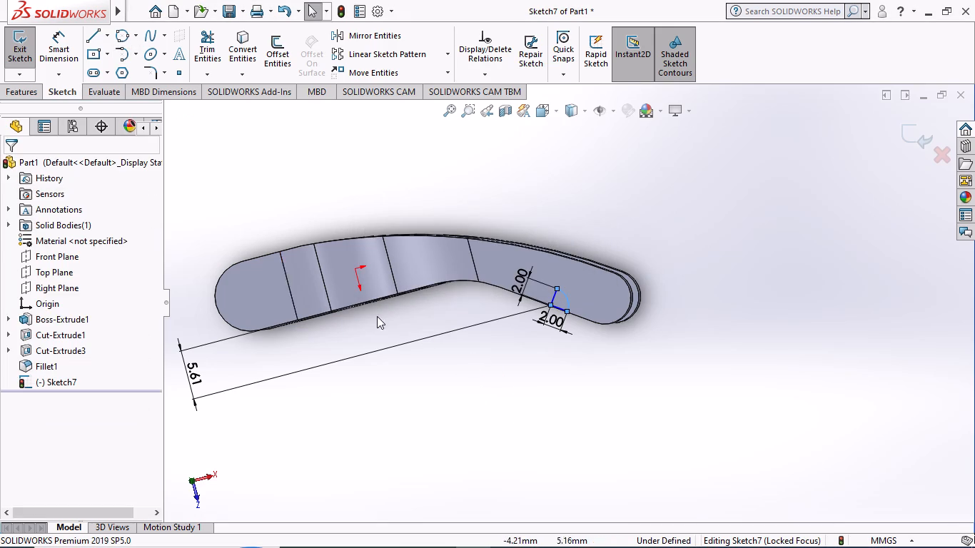
pyautogui.scroll(1, 377, 316)
pyautogui.scroll(-7, 507, 295)
pyautogui.scroll(2, 617, 293)
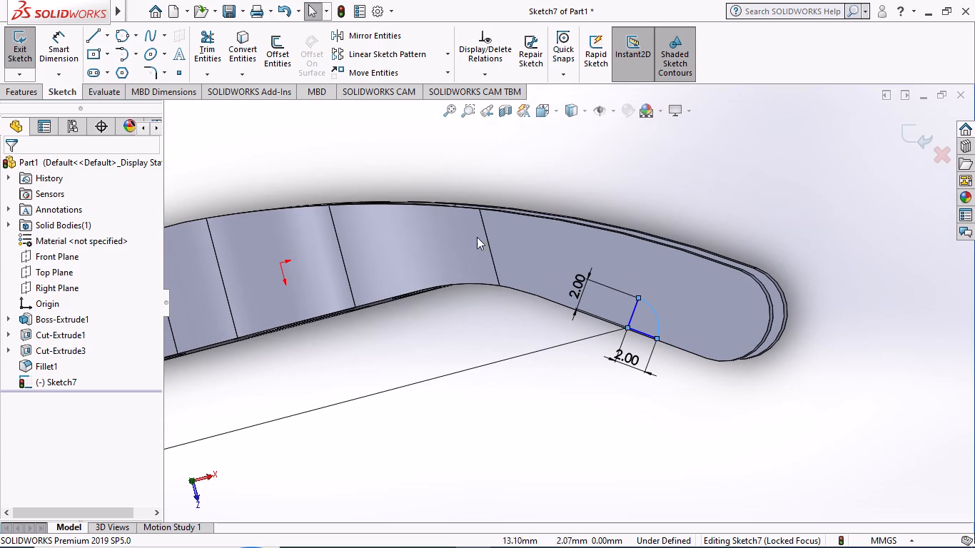
pyautogui.click(55, 37)
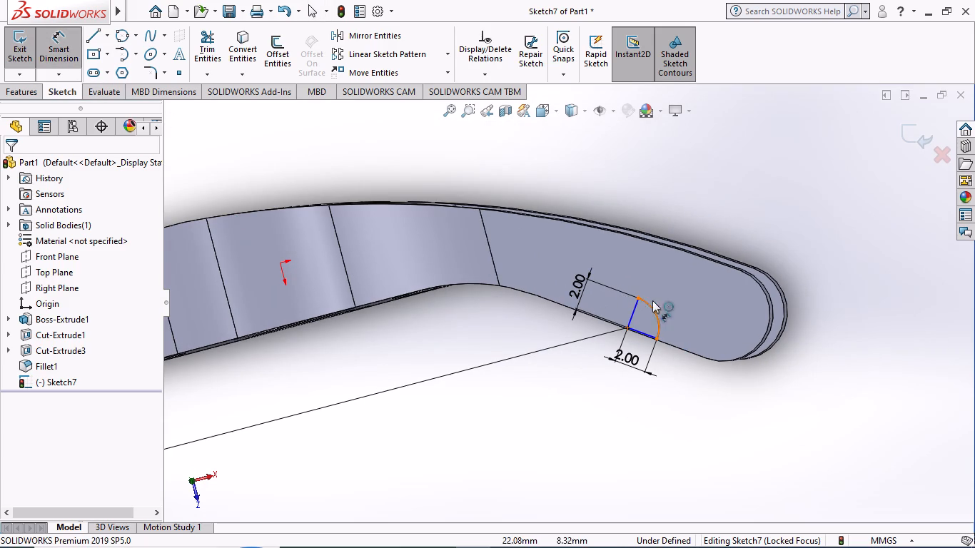
pyautogui.scroll(1, 675, 320)
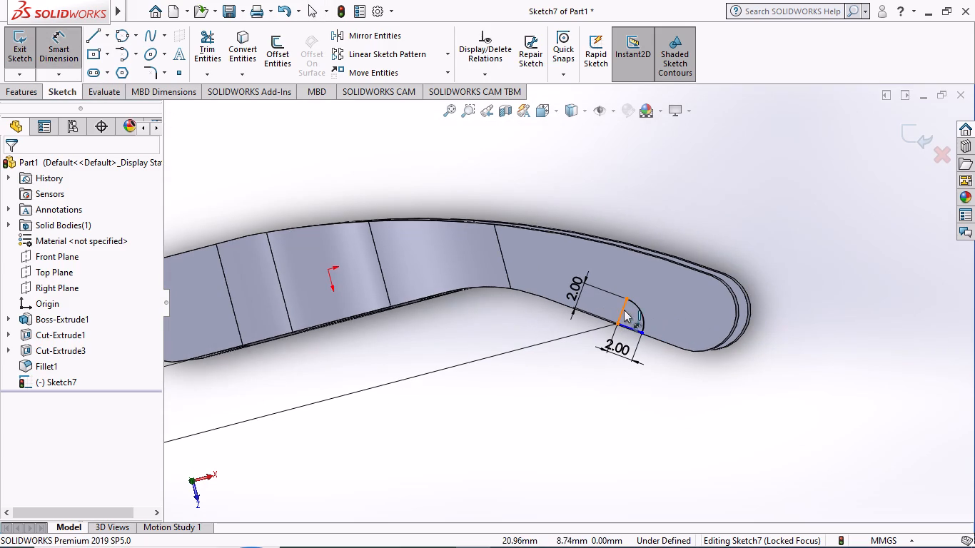
pyautogui.click(622, 308)
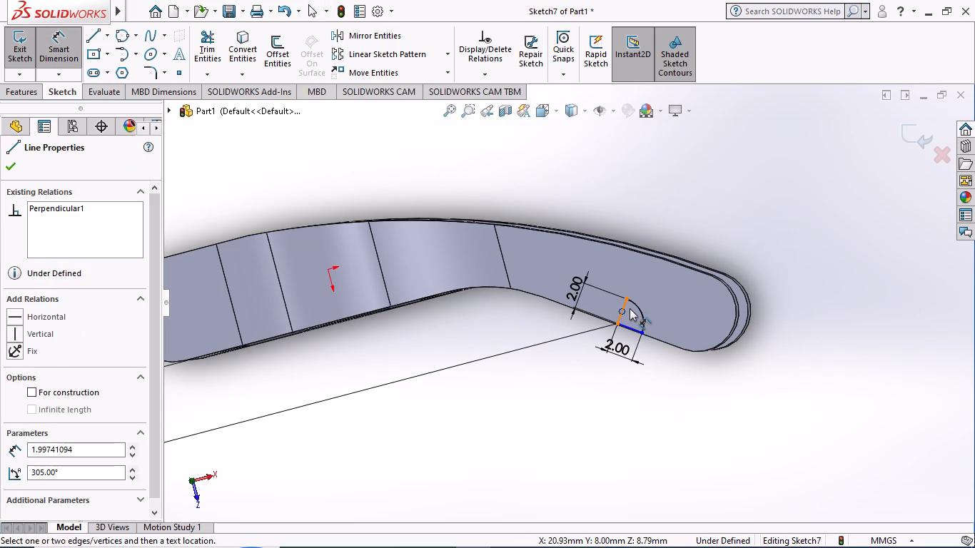
pyautogui.press('Escape')
pyautogui.click(623, 303)
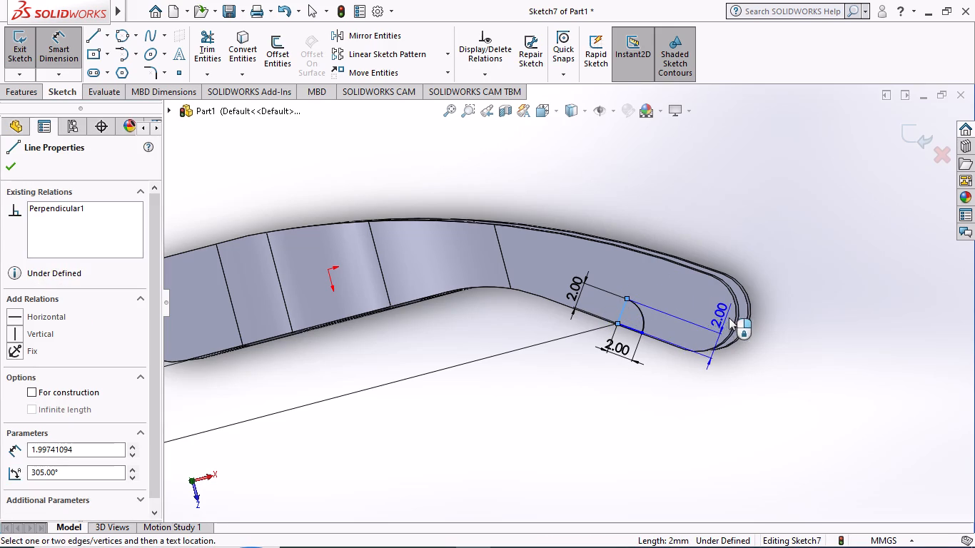
pyautogui.click(684, 347)
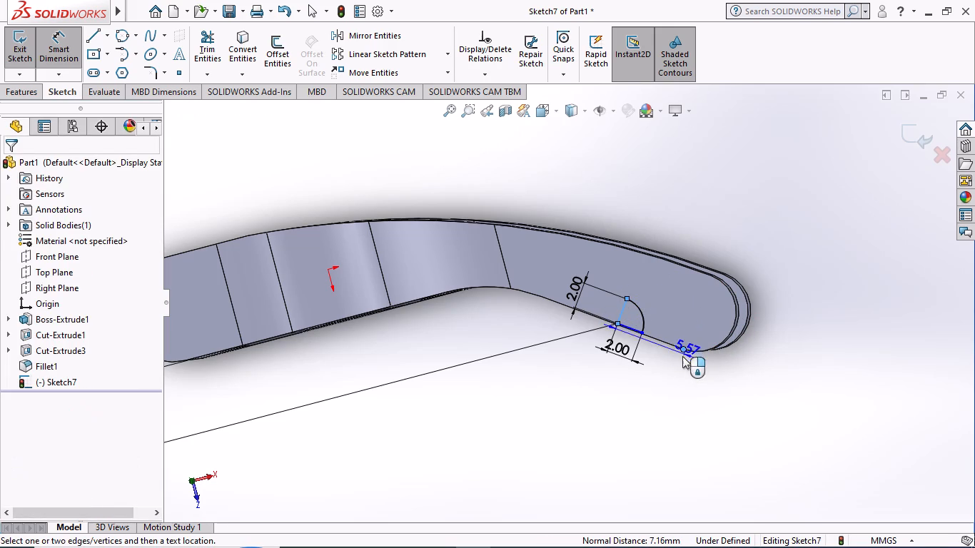
pyautogui.click(591, 420)
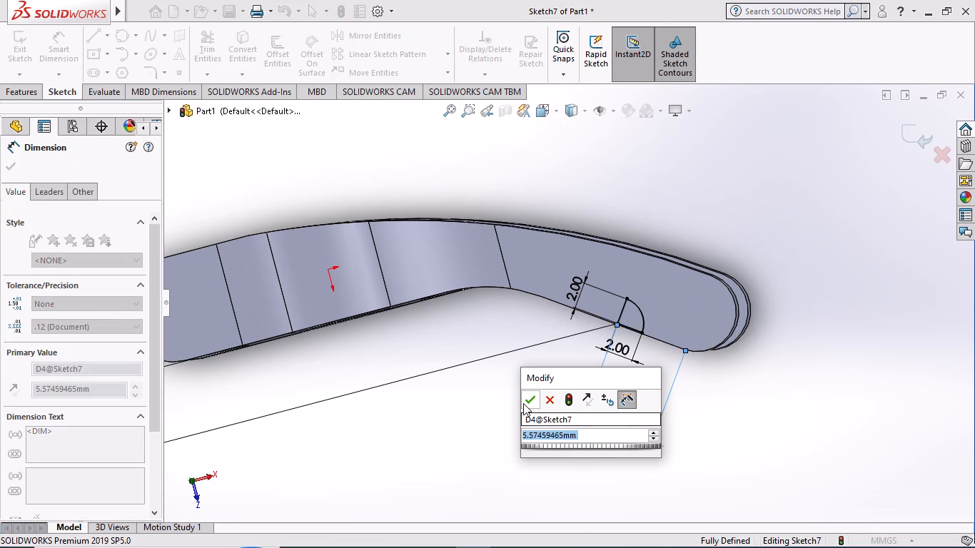
pyautogui.click(527, 393)
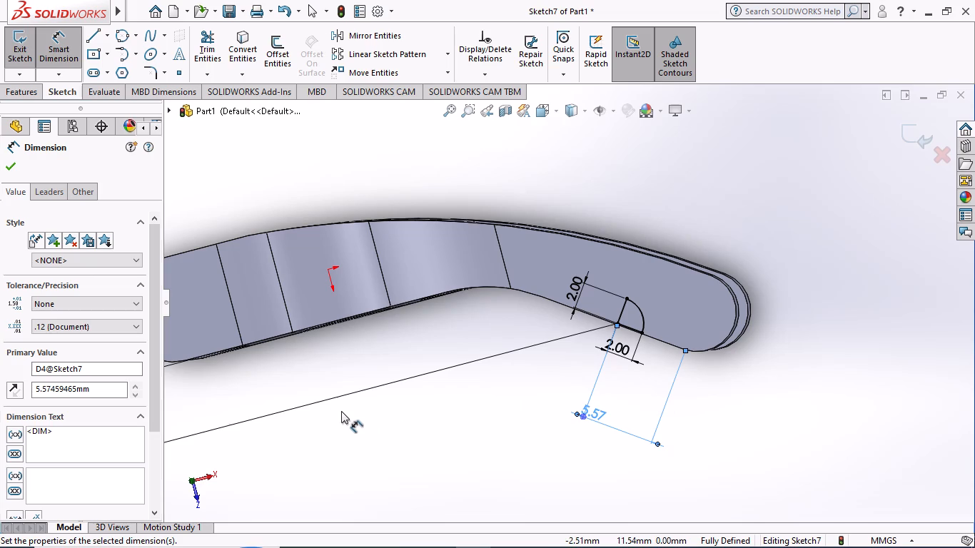
pyautogui.click(13, 165)
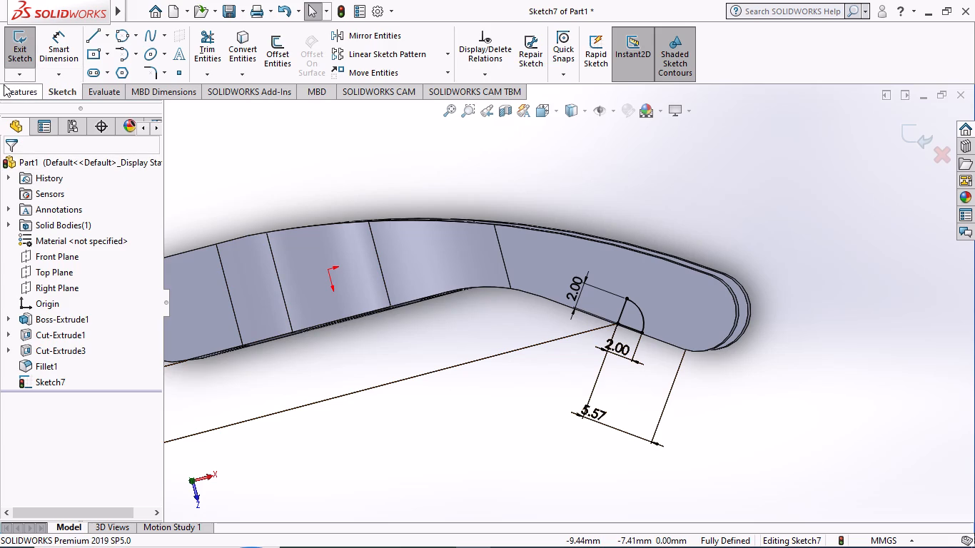
# Cut-extrude the quarter-round profile blind to a depth of 2.00 mm into the prong from the sketch plane.
pyautogui.click(22, 93)
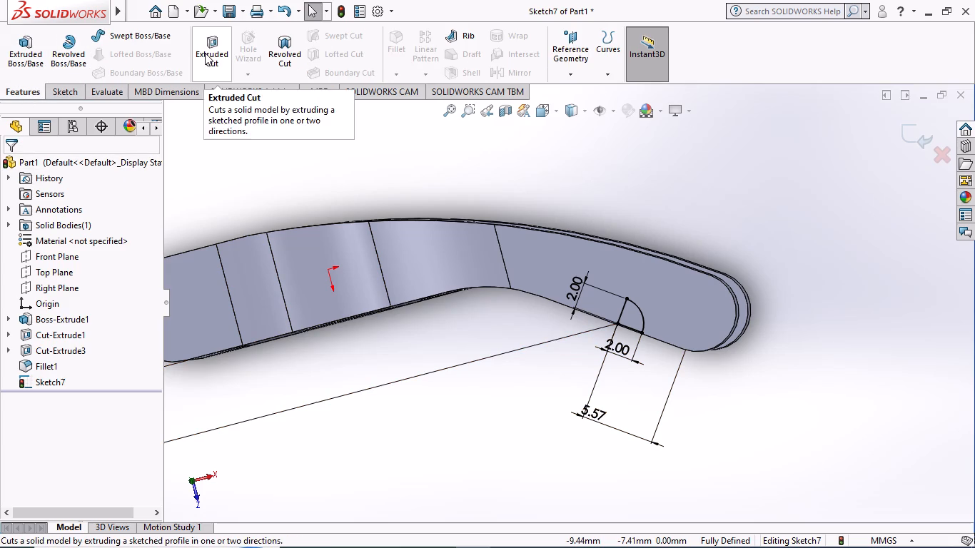
pyautogui.click(205, 53)
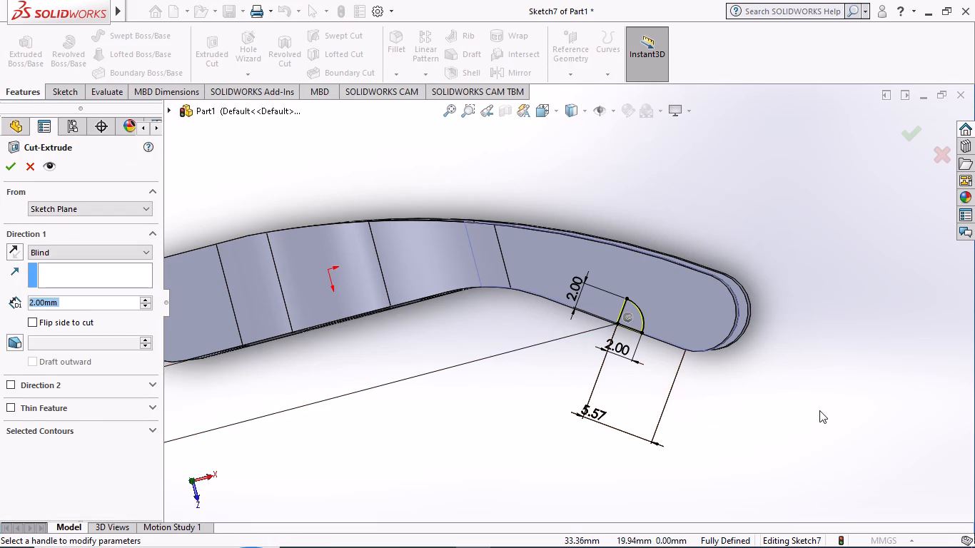
pyautogui.moveTo(819, 410); pyautogui.dragTo(670, 396, button='middle')
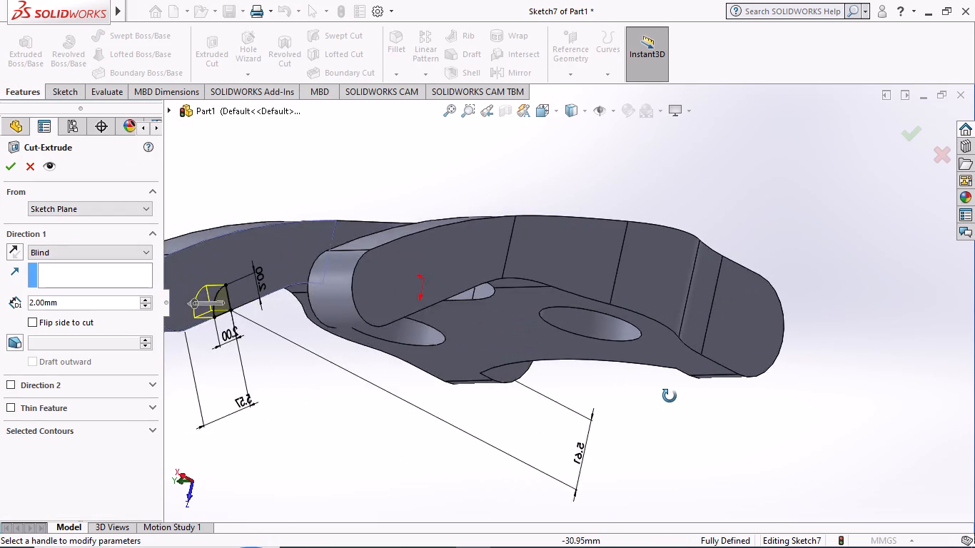
pyautogui.moveTo(670, 396); pyautogui.dragTo(663, 243, button='middle')
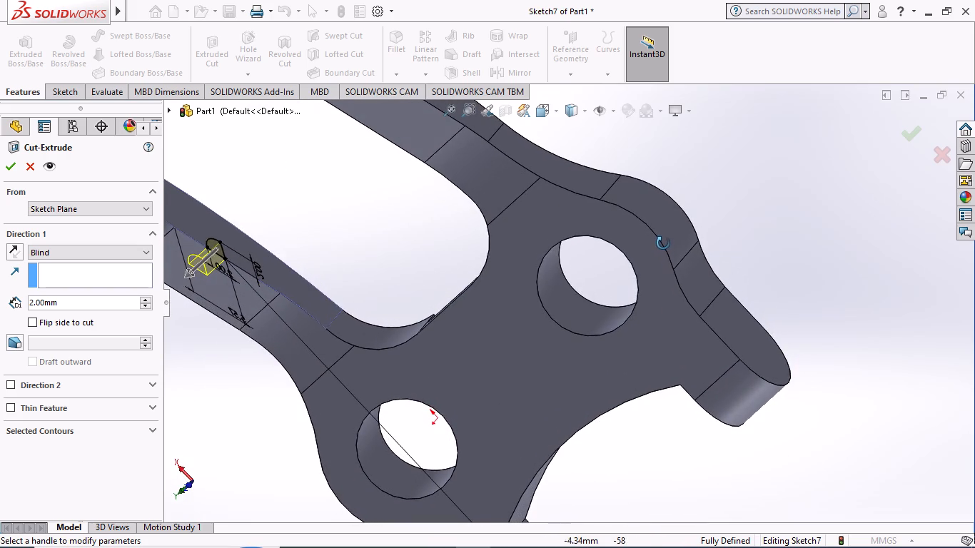
pyautogui.moveTo(663, 243); pyautogui.dragTo(672, 323, button='middle')
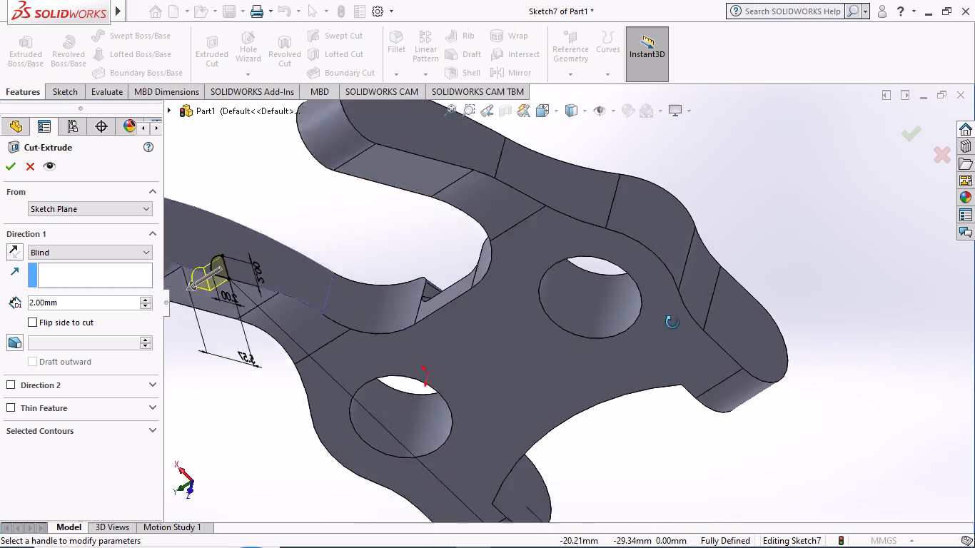
pyautogui.moveTo(672, 323); pyautogui.dragTo(697, 452, button='middle')
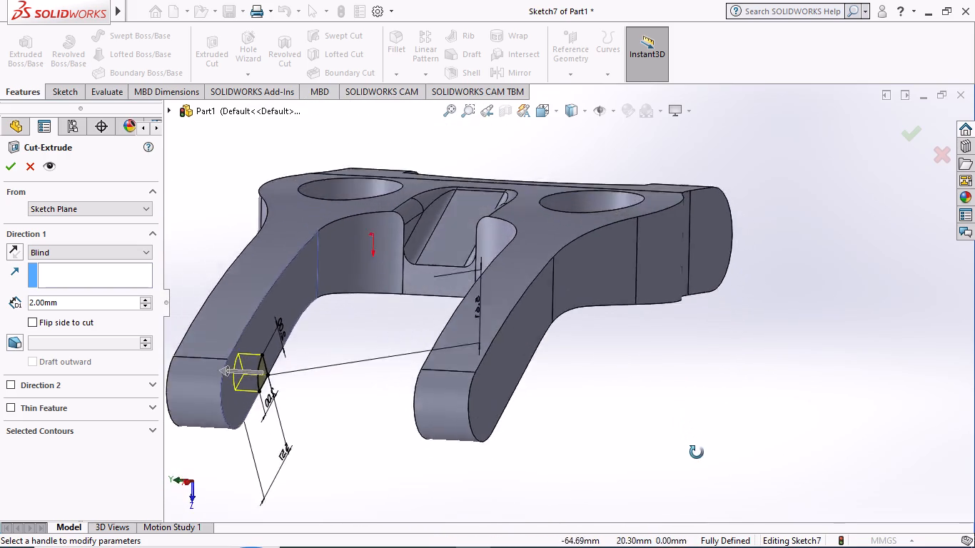
pyautogui.moveTo(697, 452); pyautogui.dragTo(709, 511, button='middle')
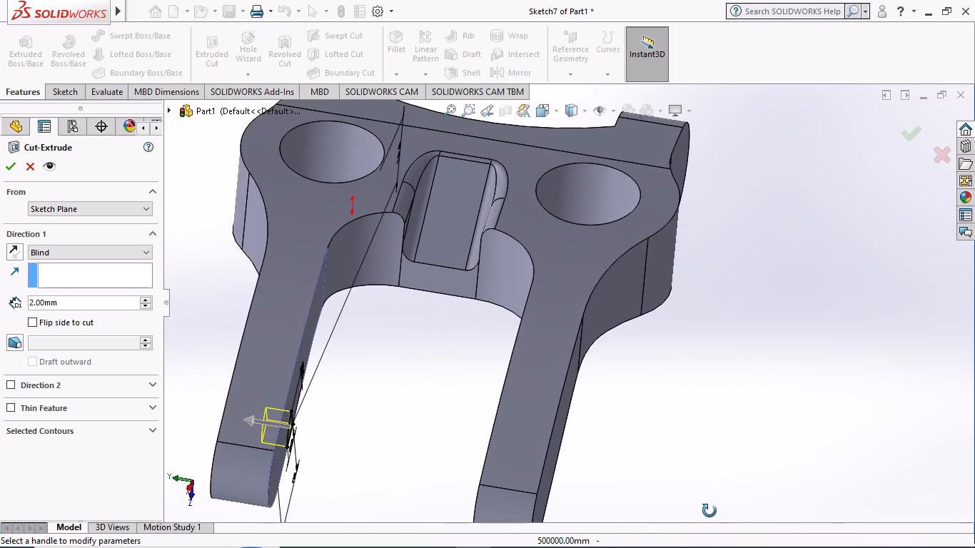
pyautogui.moveTo(709, 511); pyautogui.dragTo(782, 481, button='middle')
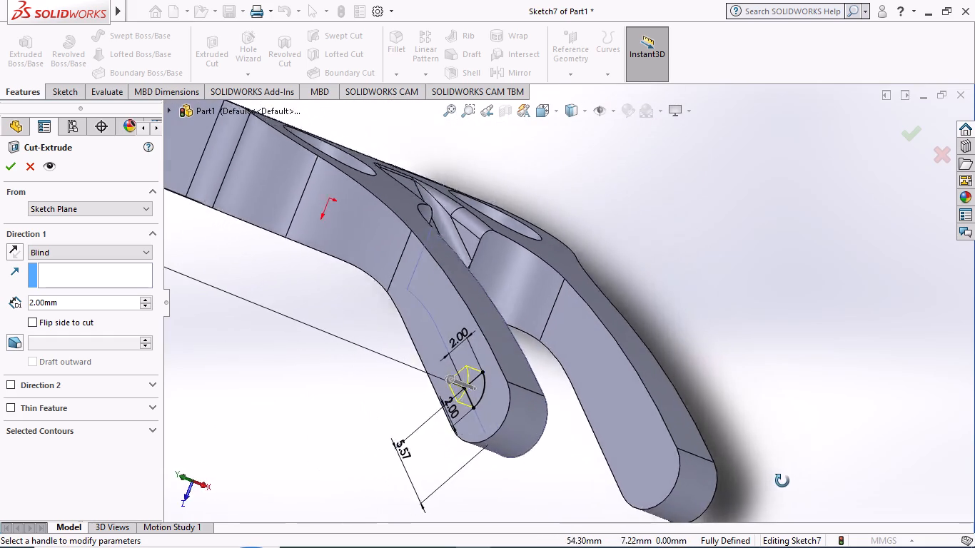
pyautogui.moveTo(782, 481); pyautogui.dragTo(844, 465, button='middle')
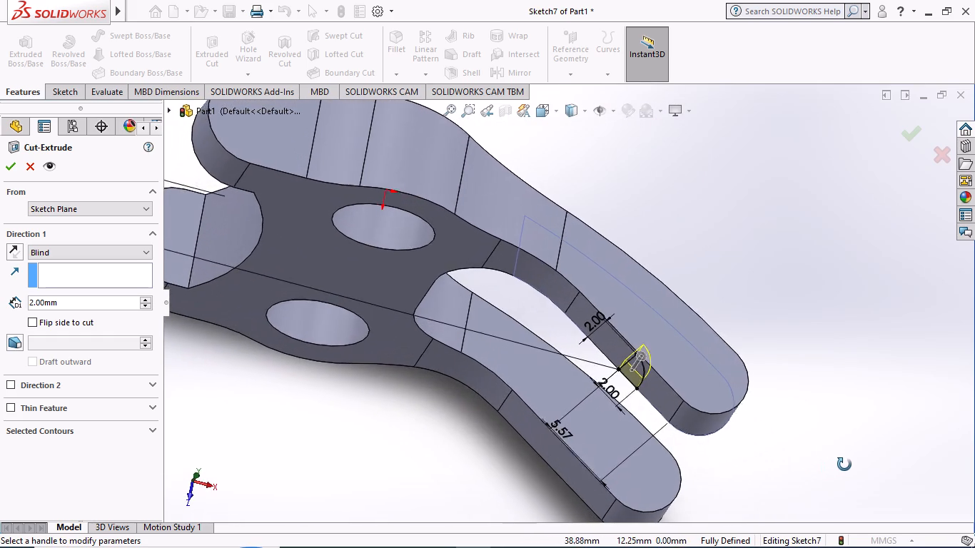
pyautogui.moveTo(844, 465); pyautogui.dragTo(824, 516, button='middle')
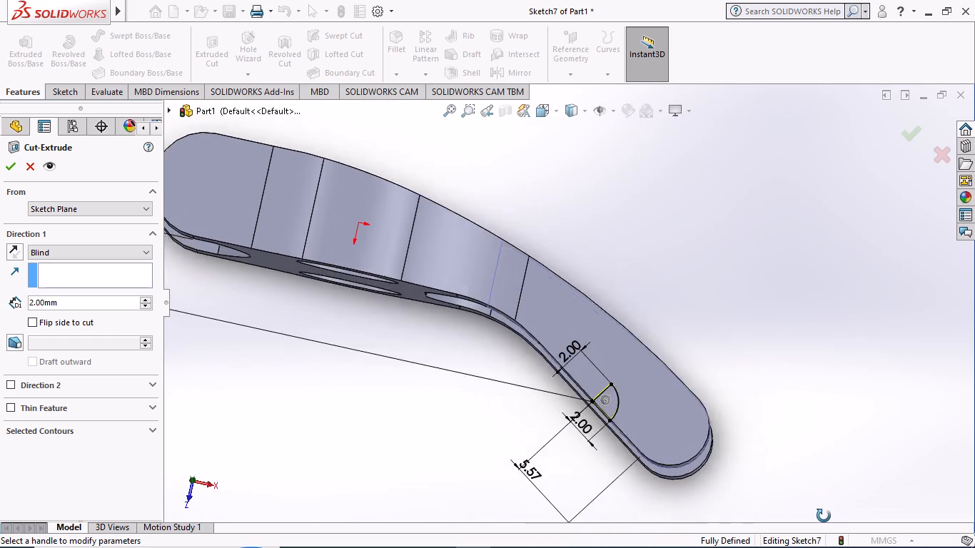
pyautogui.moveTo(824, 516); pyautogui.dragTo(829, 505, button='middle')
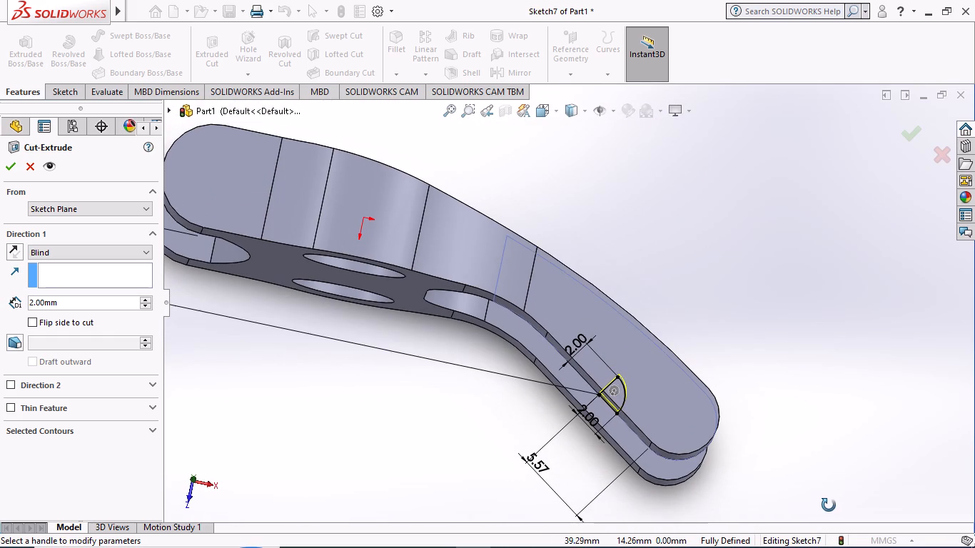
pyautogui.moveTo(829, 505); pyautogui.dragTo(878, 263, button='middle')
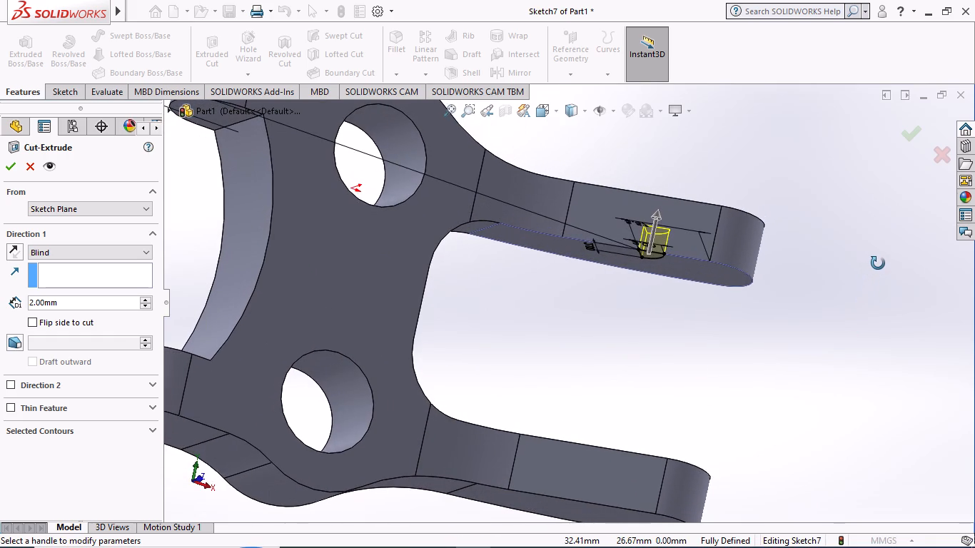
pyautogui.moveTo(878, 263); pyautogui.dragTo(863, 286, button='middle')
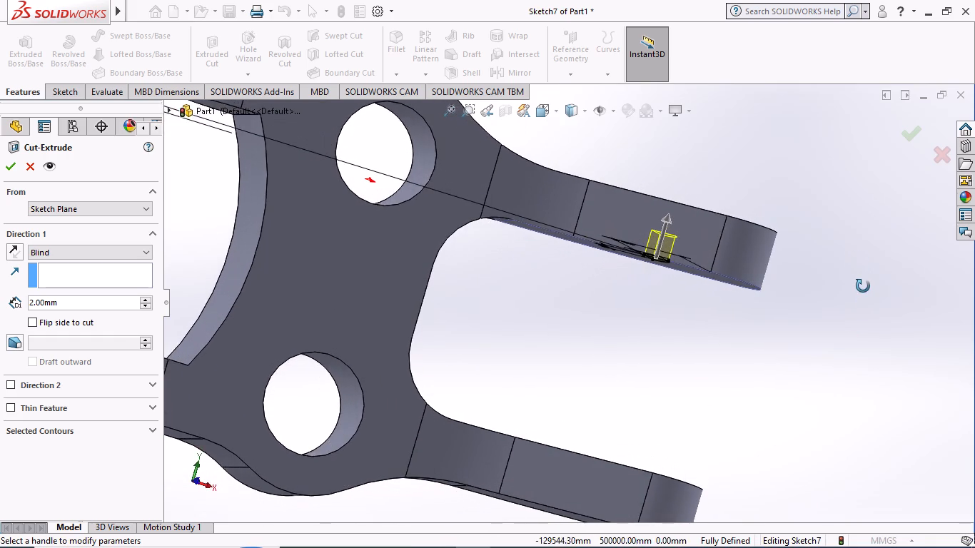
pyautogui.moveTo(863, 286); pyautogui.dragTo(879, 272, button='middle')
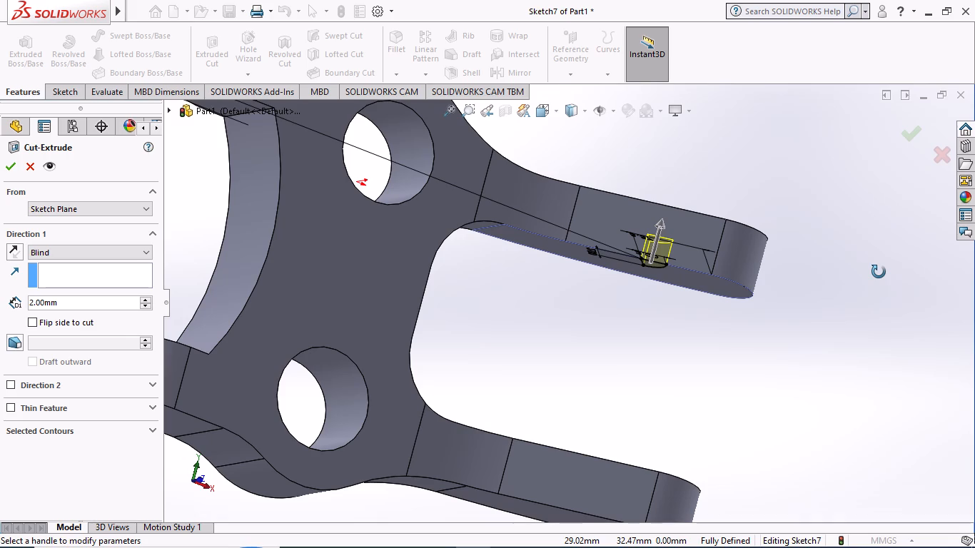
pyautogui.moveTo(879, 272); pyautogui.dragTo(879, 299, button='middle')
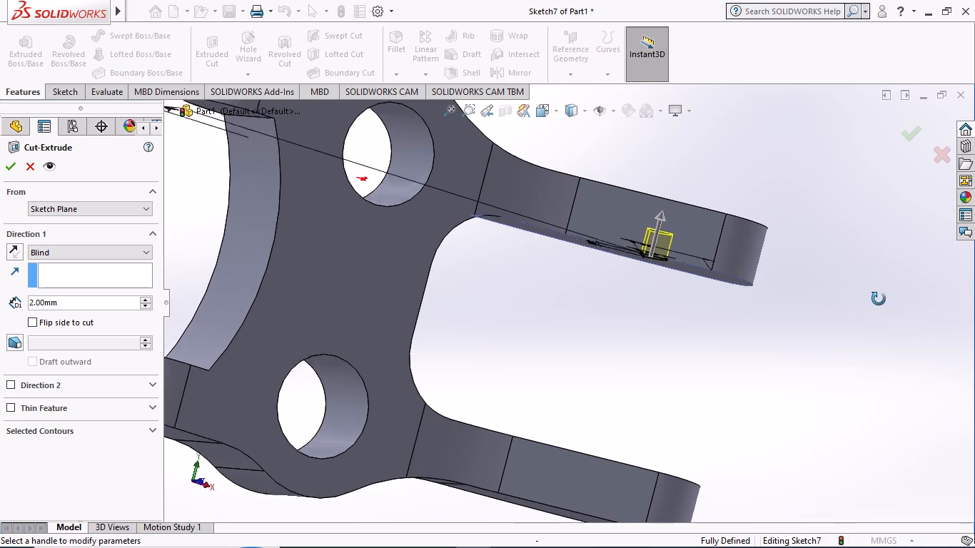
pyautogui.moveTo(879, 299); pyautogui.dragTo(862, 457, button='middle')
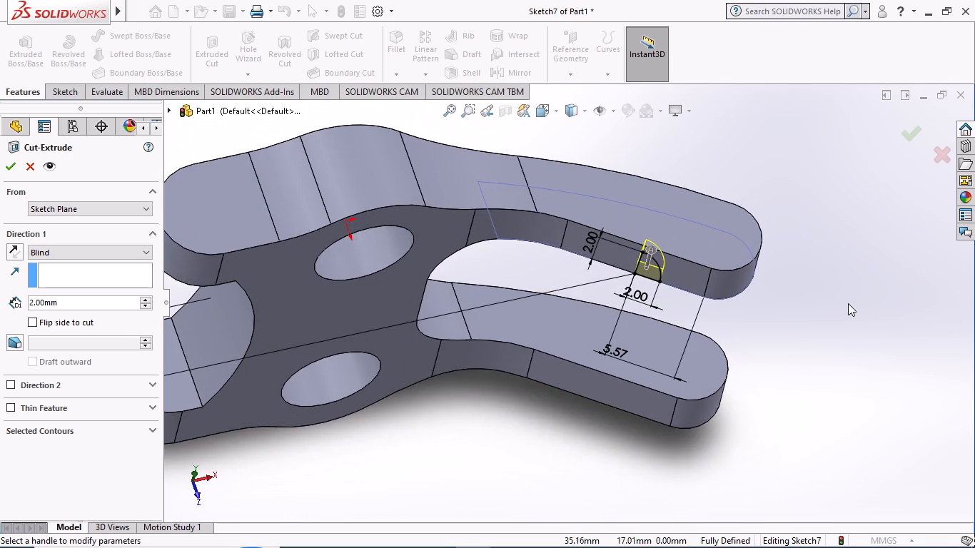
pyautogui.scroll(-2, 849, 302)
pyautogui.scroll(2, 849, 310)
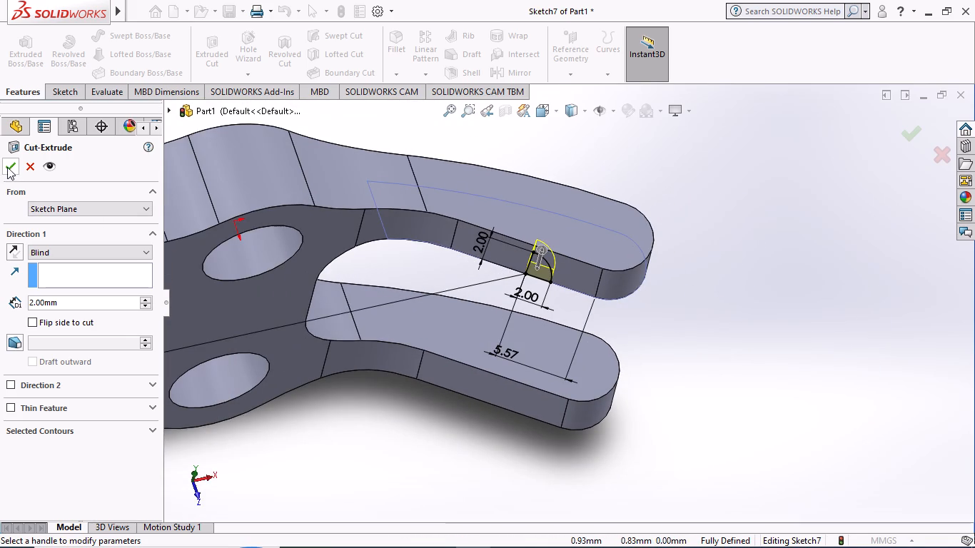
pyautogui.click(7, 163)
# Examine the new quarter-round cut in the prong and the overall forked part from several sides.
pyautogui.scroll(2, 394, 291)
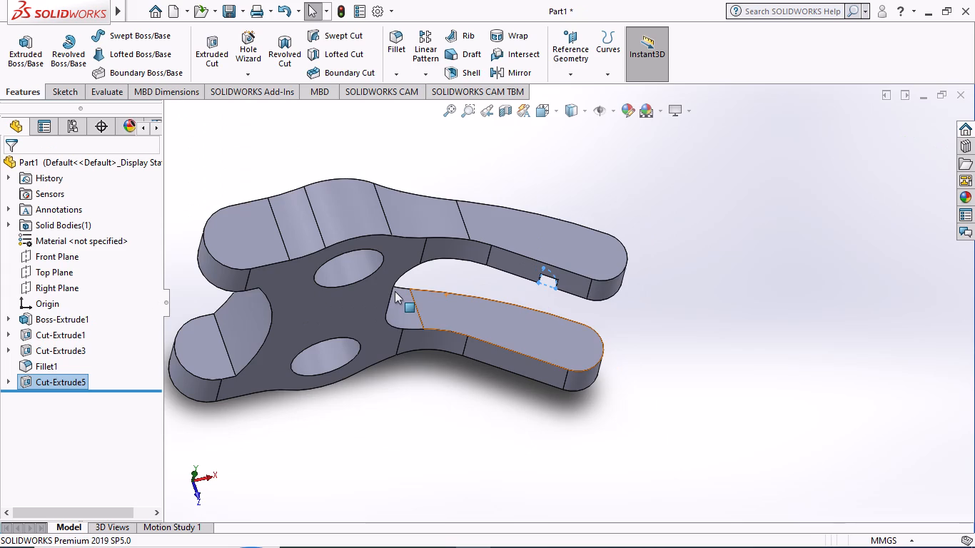
pyautogui.moveTo(712, 318); pyautogui.dragTo(521, 177, button='middle')
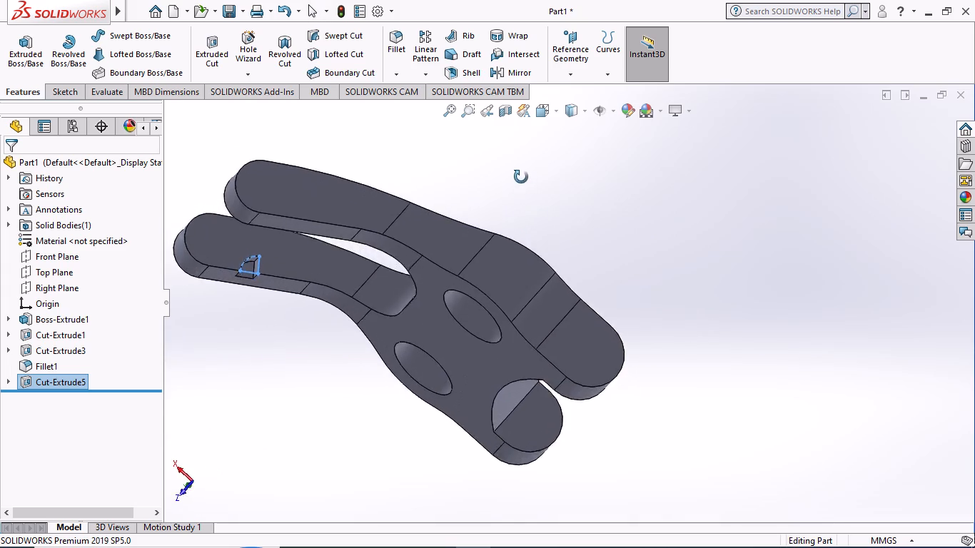
pyautogui.moveTo(521, 177); pyautogui.dragTo(527, 0, button='middle')
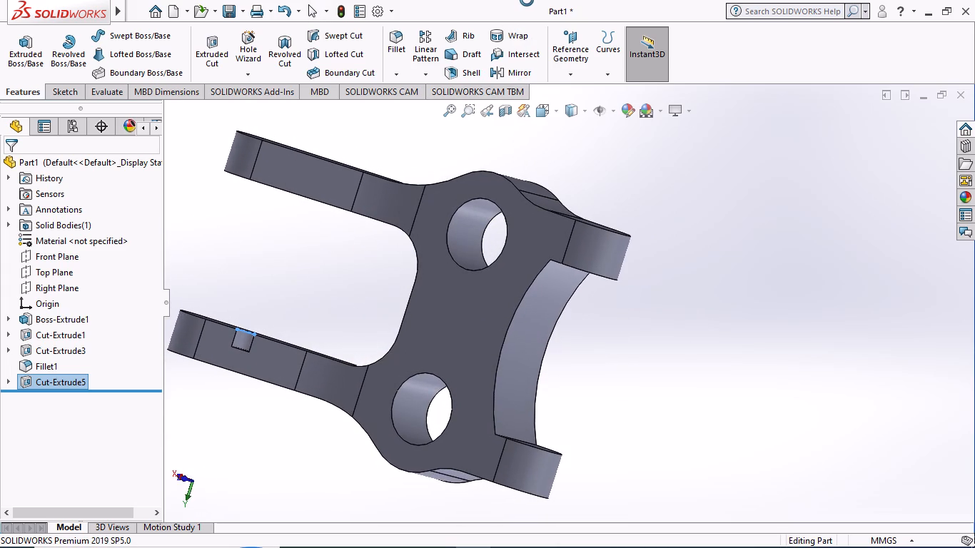
pyautogui.moveTo(527, 0); pyautogui.dragTo(534, 65, button='middle')
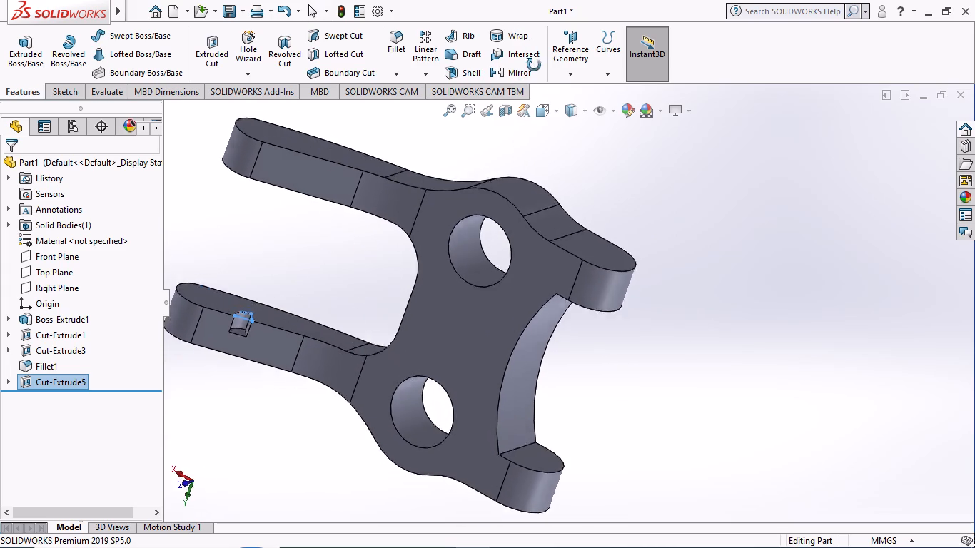
pyautogui.moveTo(534, 65); pyautogui.dragTo(619, 285, button='middle')
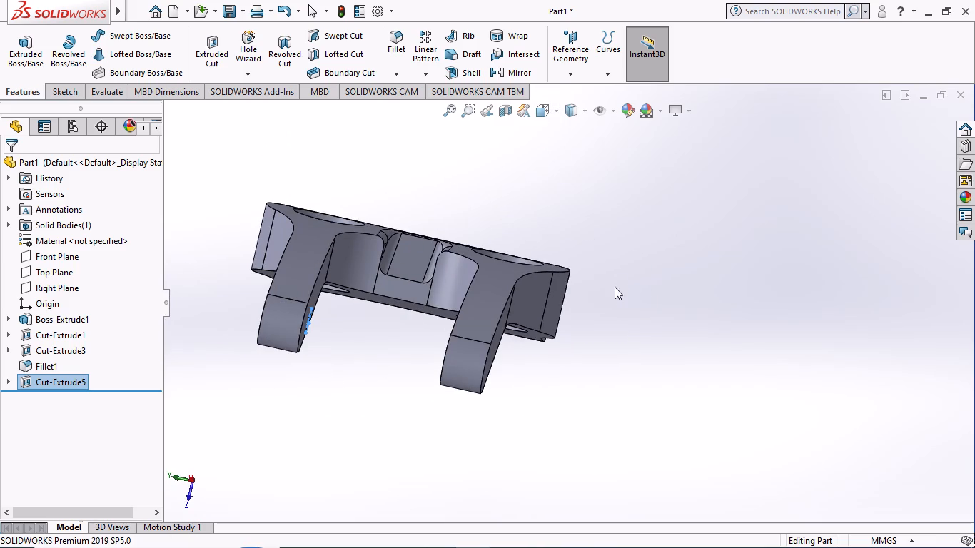
pyautogui.scroll(1, 483, 372)
pyautogui.scroll(1, 358, 361)
pyautogui.moveTo(245, 278); pyautogui.dragTo(272, 308, button='middle')
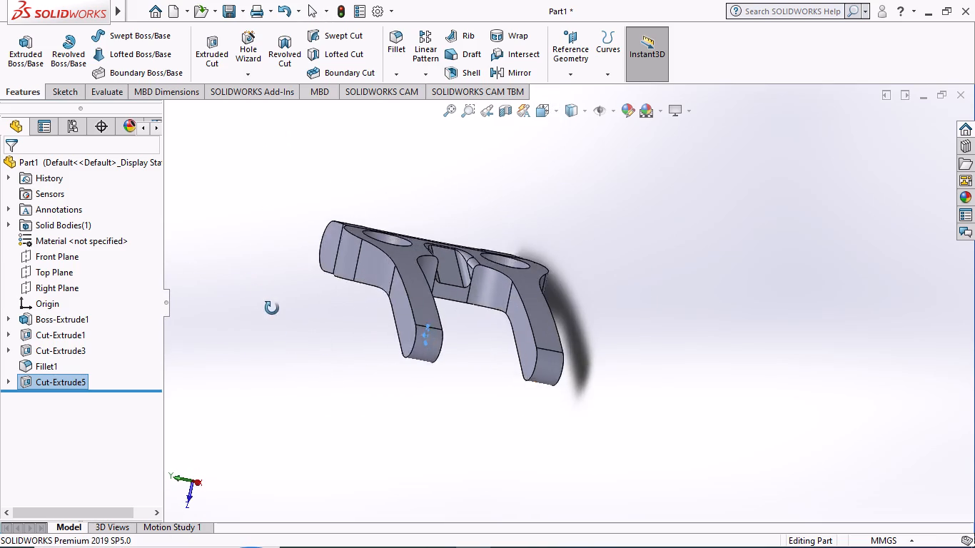
pyautogui.moveTo(272, 308); pyautogui.dragTo(282, 341, button='middle')
pyautogui.click(290, 355)
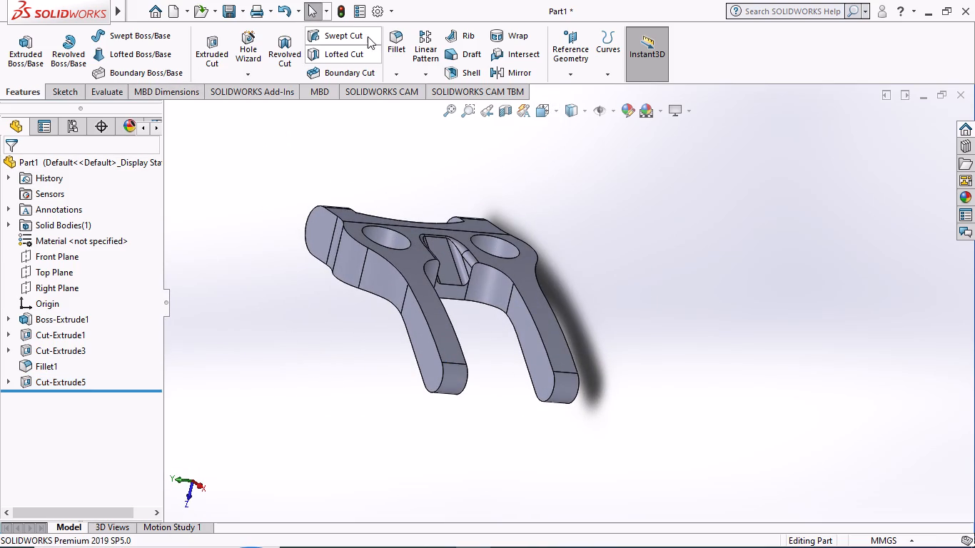
# Mirror the quarter-round notch cut, Cut-Extrude5, about the Top Plane onto the opposite prong.
pyautogui.click(45, 269)
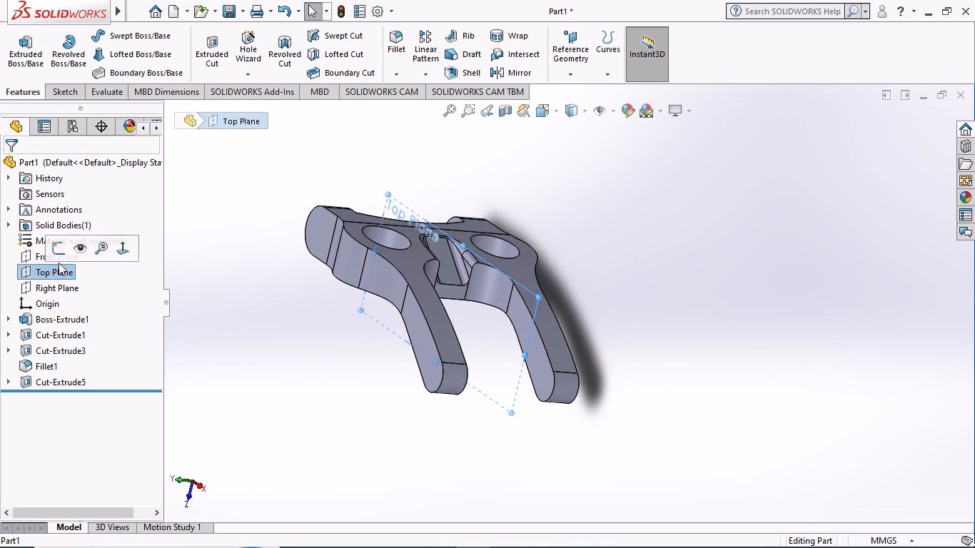
pyautogui.moveTo(811, 339); pyautogui.dragTo(758, 356, button='middle')
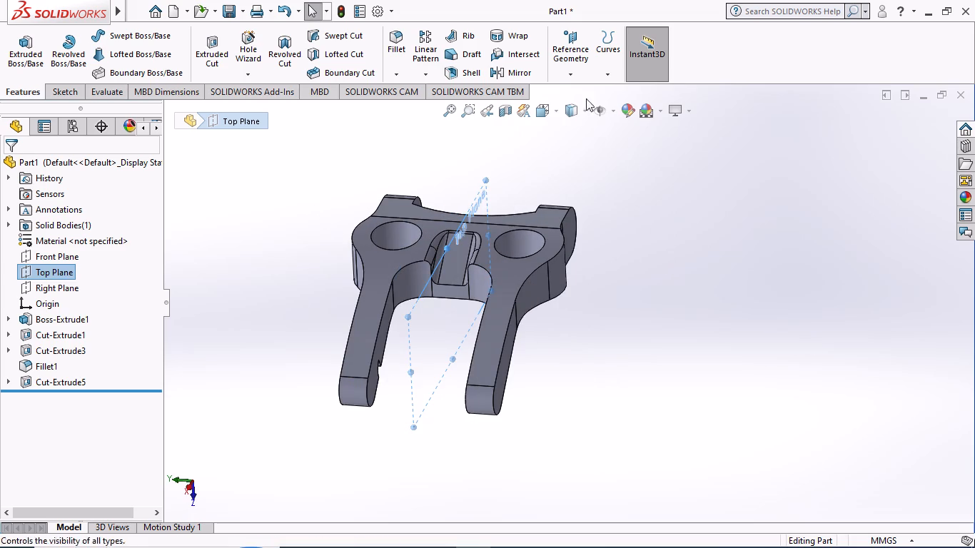
pyautogui.click(520, 75)
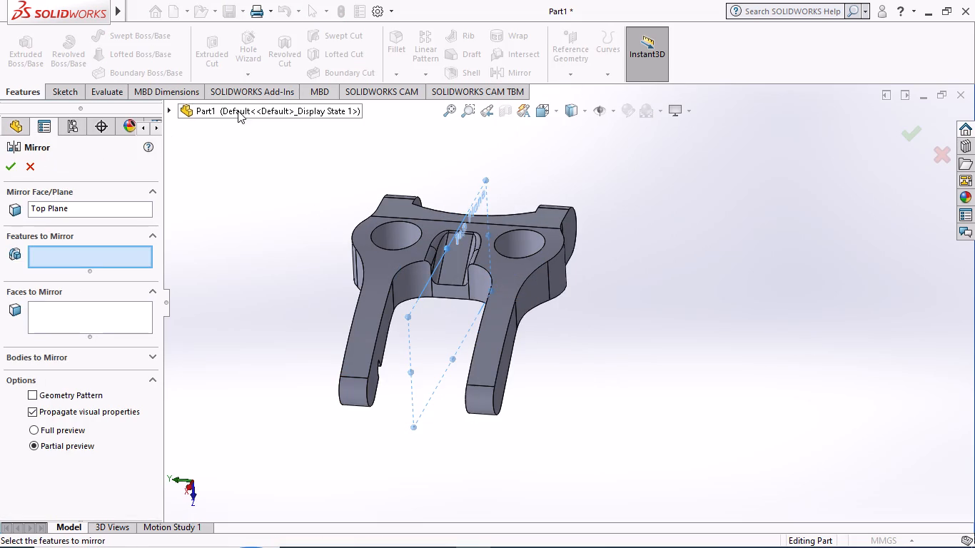
pyautogui.click(175, 107)
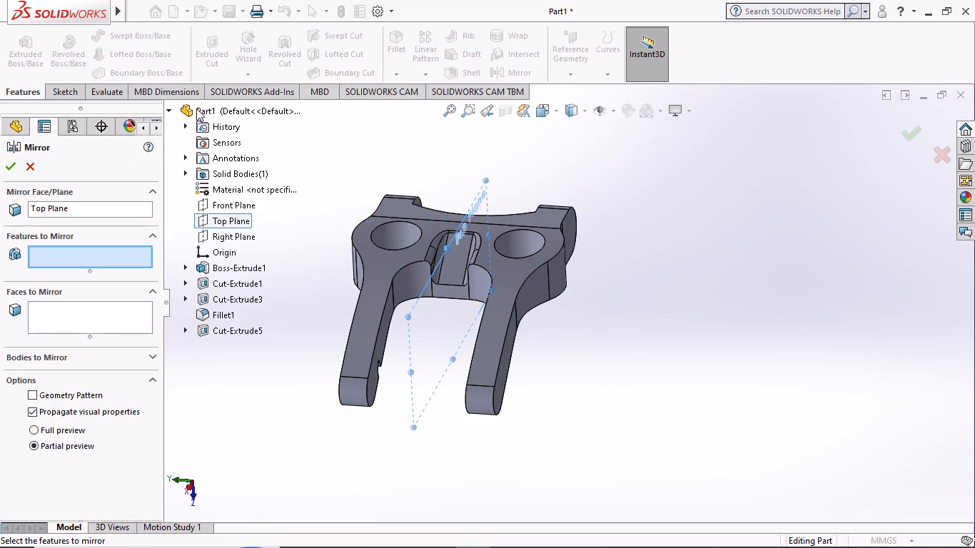
pyautogui.click(216, 329)
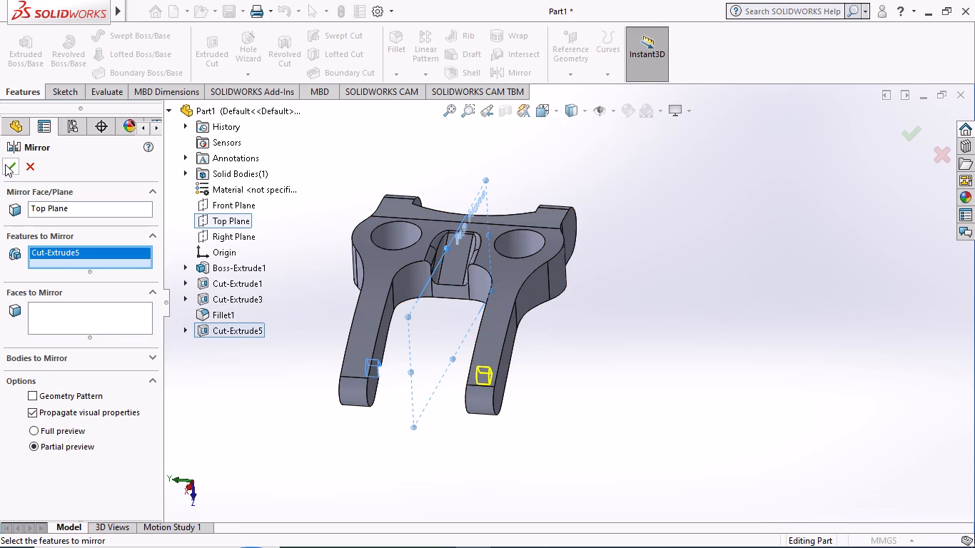
pyautogui.click(5, 164)
# Examine the notches on both prongs and the overall forked part from several sides.
pyautogui.moveTo(282, 307); pyautogui.dragTo(326, 295, button='middle')
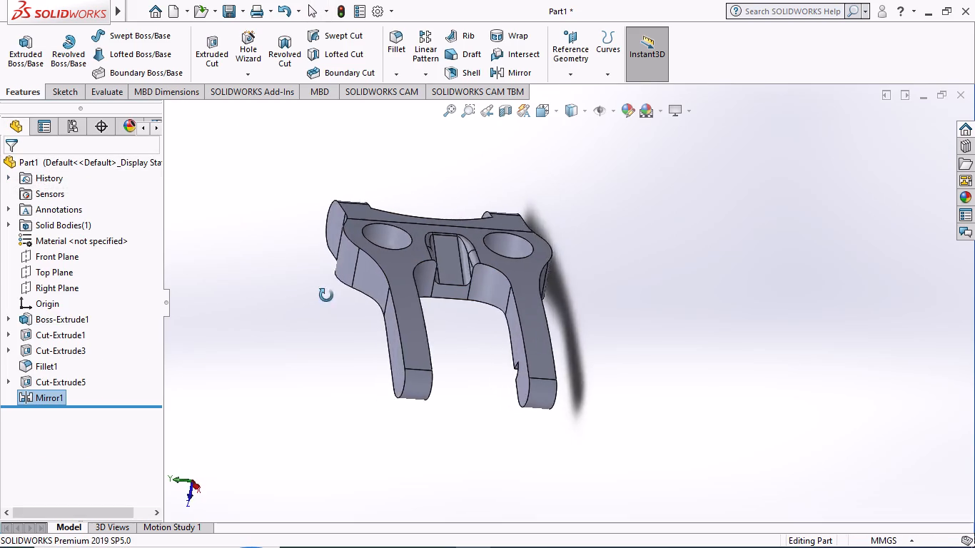
pyautogui.moveTo(326, 295); pyautogui.dragTo(412, 331, button='middle')
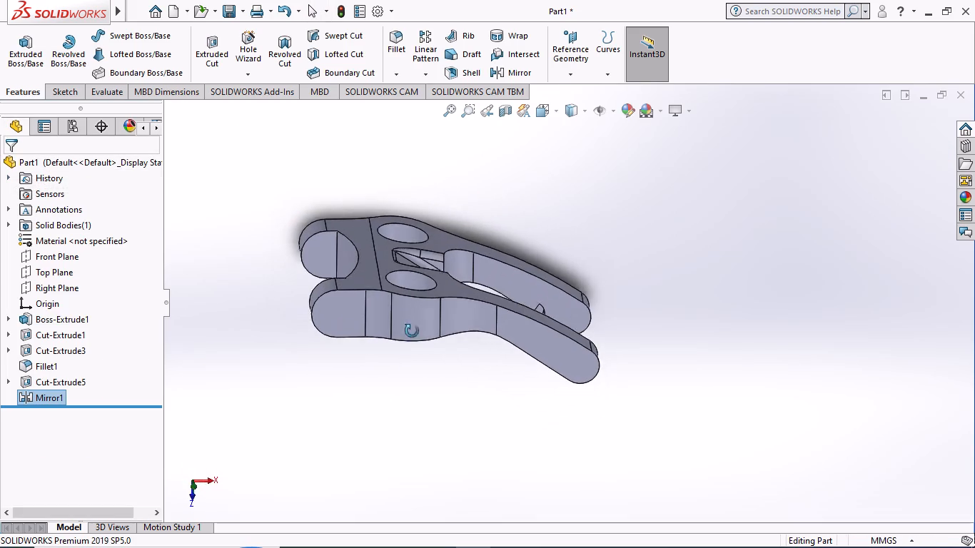
pyautogui.moveTo(412, 331); pyautogui.dragTo(430, 106, button='middle')
pyautogui.moveTo(677, 352); pyautogui.dragTo(682, 284, button='middle')
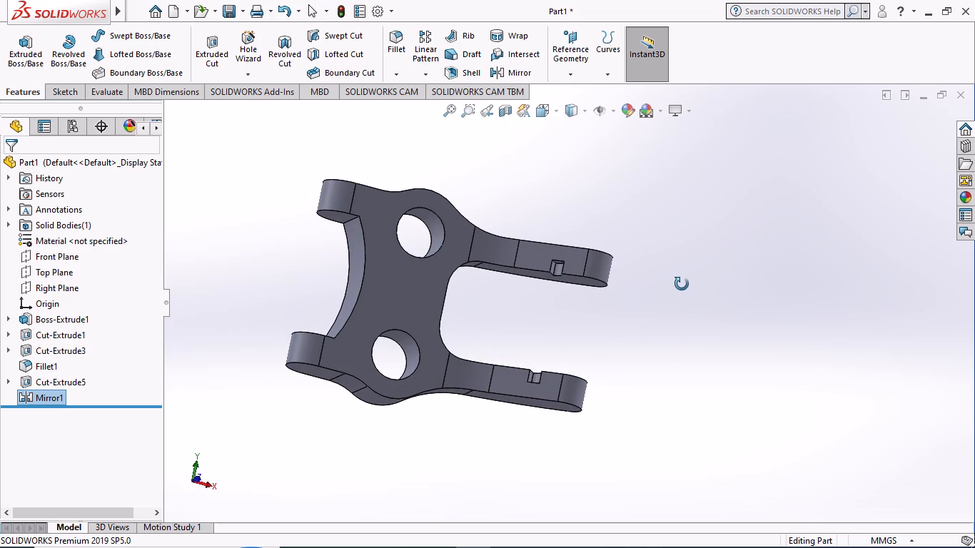
pyautogui.moveTo(682, 284); pyautogui.dragTo(657, 322, button='middle')
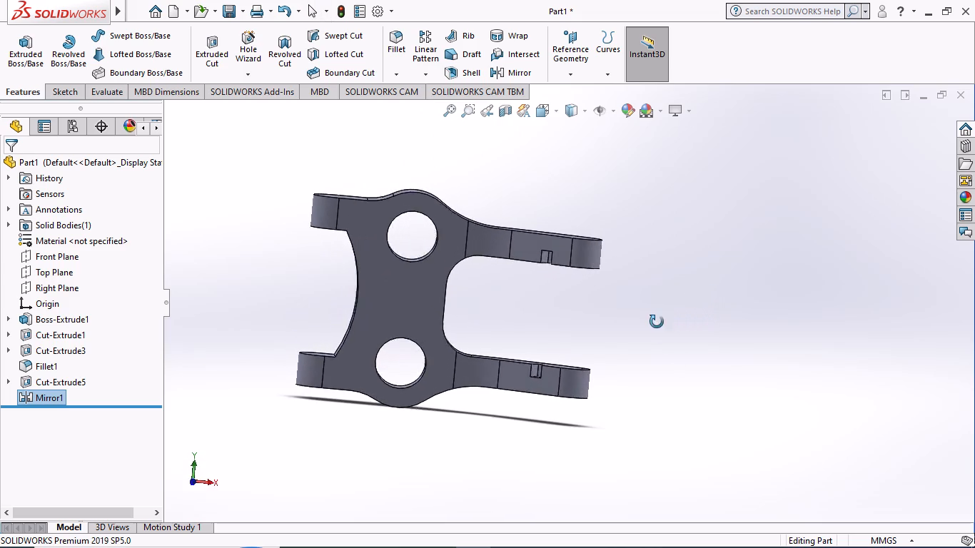
pyautogui.moveTo(657, 322); pyautogui.dragTo(667, 303, button='middle')
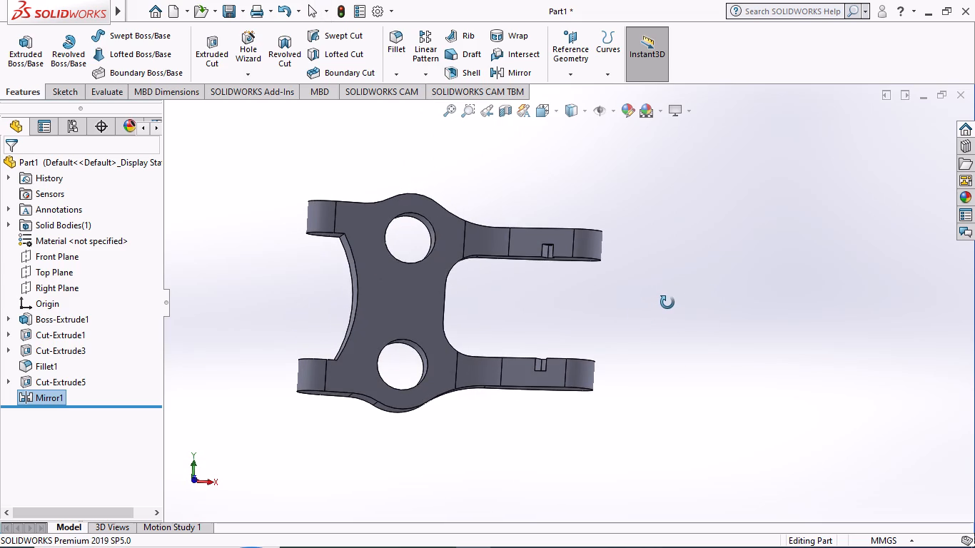
pyautogui.moveTo(667, 303); pyautogui.dragTo(602, 254, button='middle')
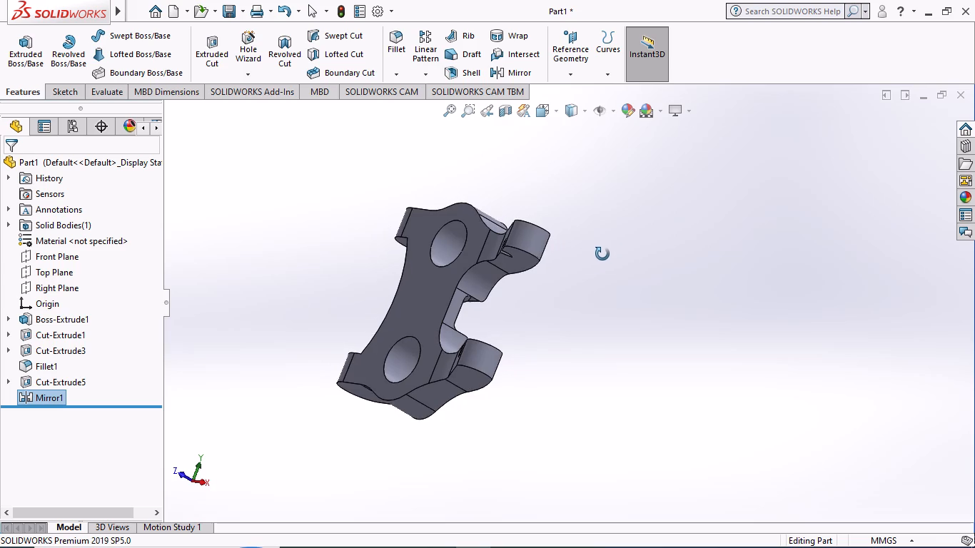
pyautogui.moveTo(602, 254); pyautogui.dragTo(344, 398, button='middle')
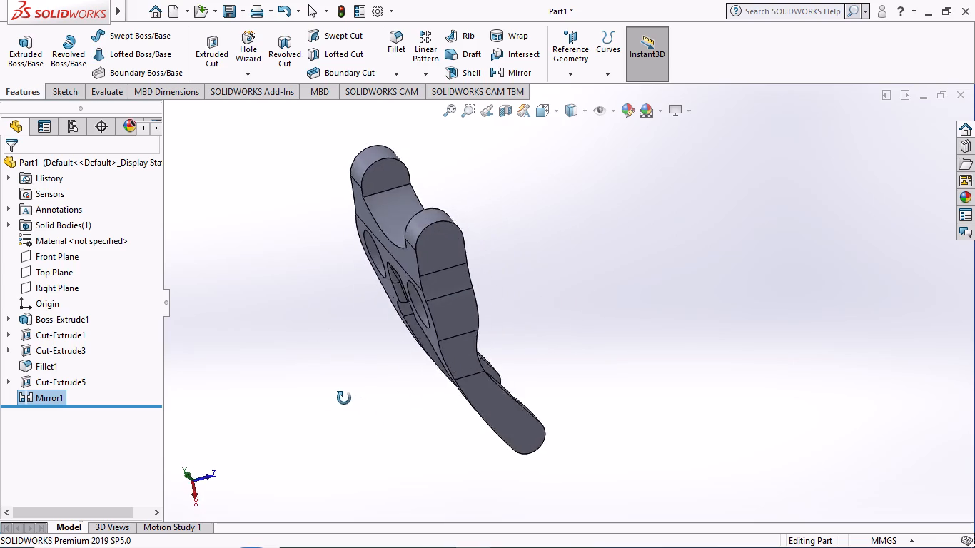
pyautogui.moveTo(344, 398); pyautogui.dragTo(319, 345, button='middle')
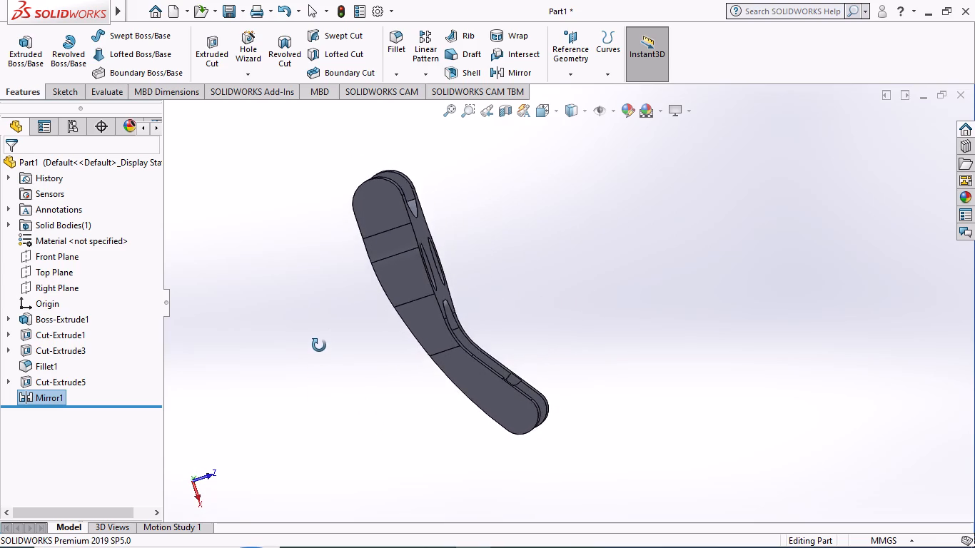
pyautogui.moveTo(319, 345); pyautogui.dragTo(597, 299, button='middle')
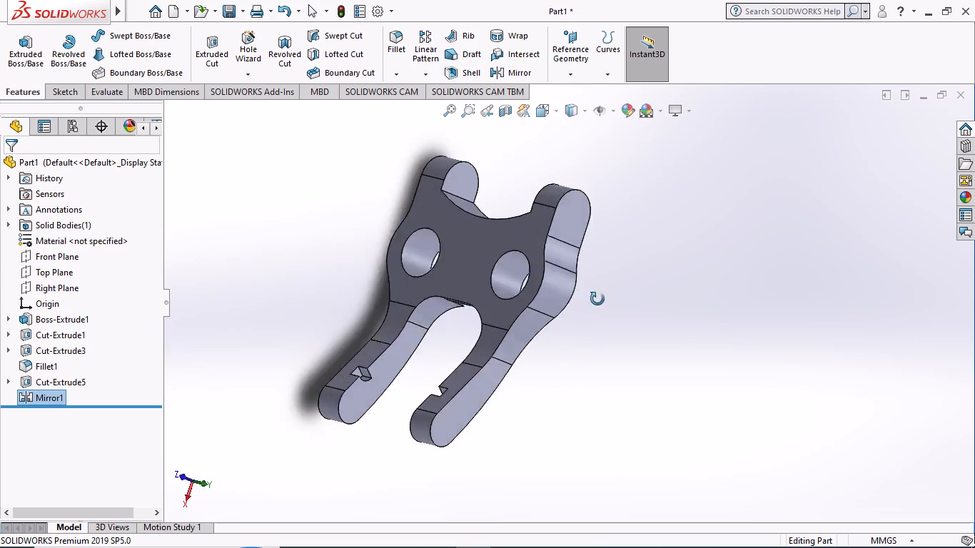
pyautogui.moveTo(597, 299); pyautogui.dragTo(676, 547, button='middle')
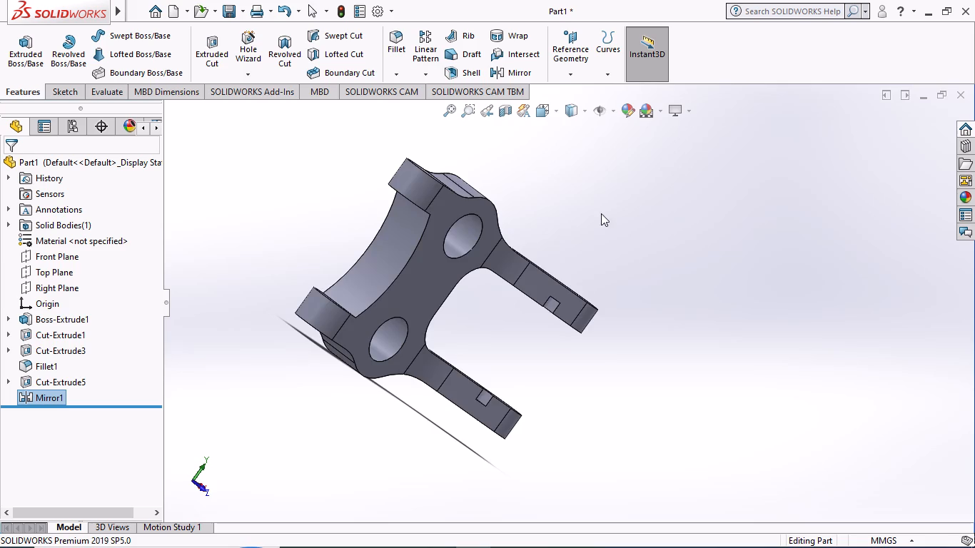
pyautogui.moveTo(601, 213); pyautogui.dragTo(550, 442, button='middle')
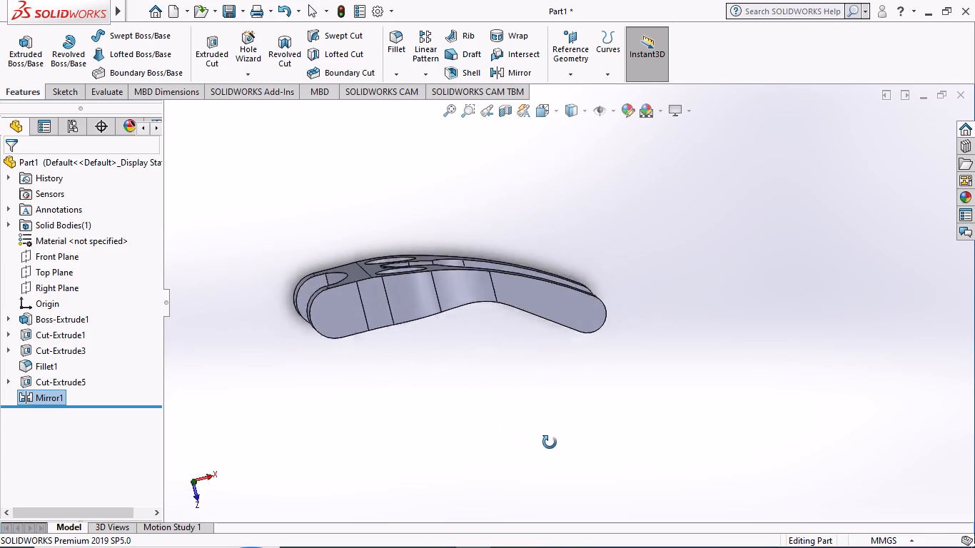
pyautogui.moveTo(550, 442); pyautogui.dragTo(545, 451, button='middle')
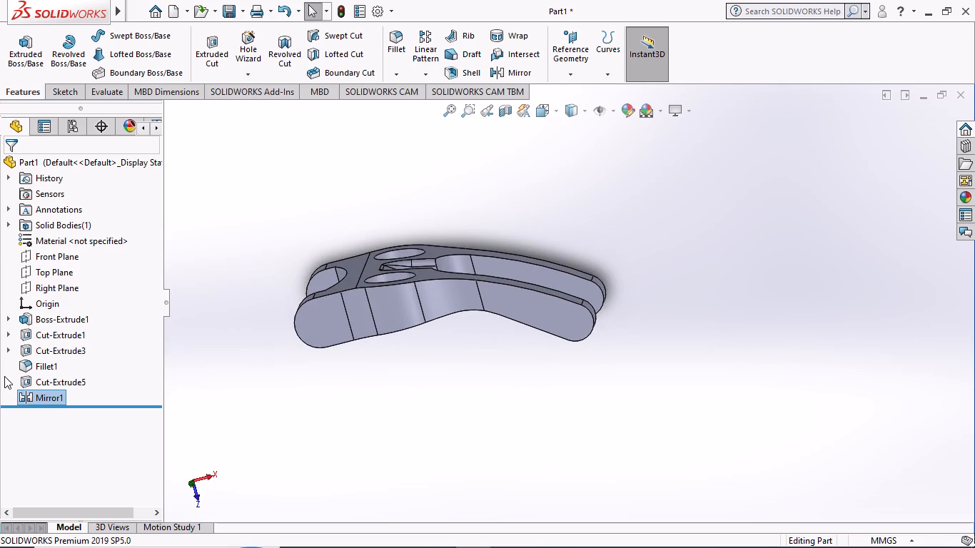
# Show Sketch2, the arm's side profile sketch belonging to Cut-Extrude1, in the model view.
pyautogui.click(4, 376)
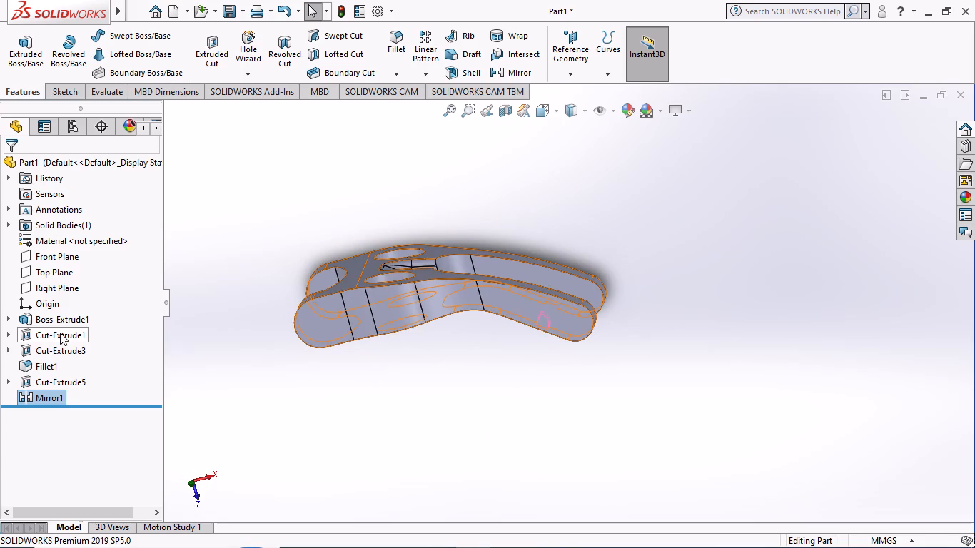
pyautogui.click(8, 332)
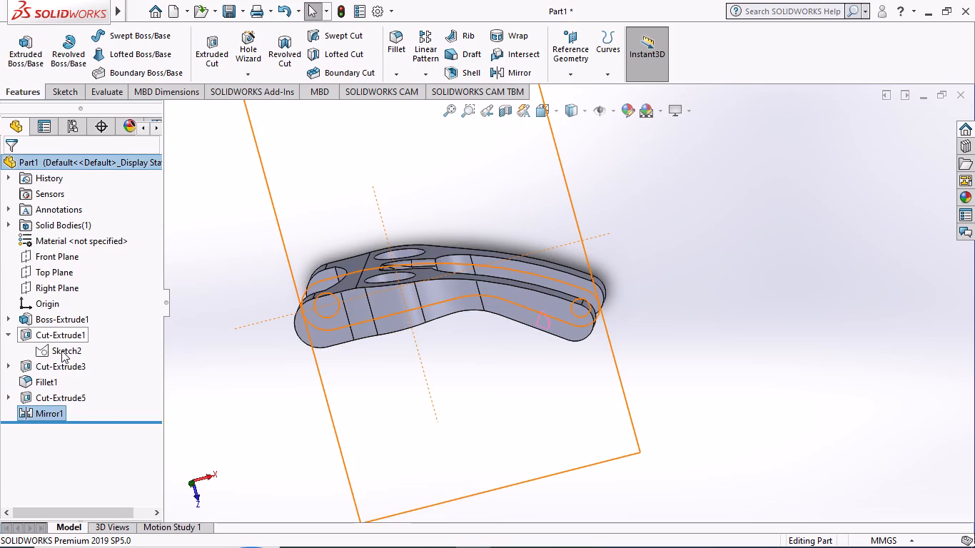
pyautogui.click(61, 350)
pyautogui.click(66, 333)
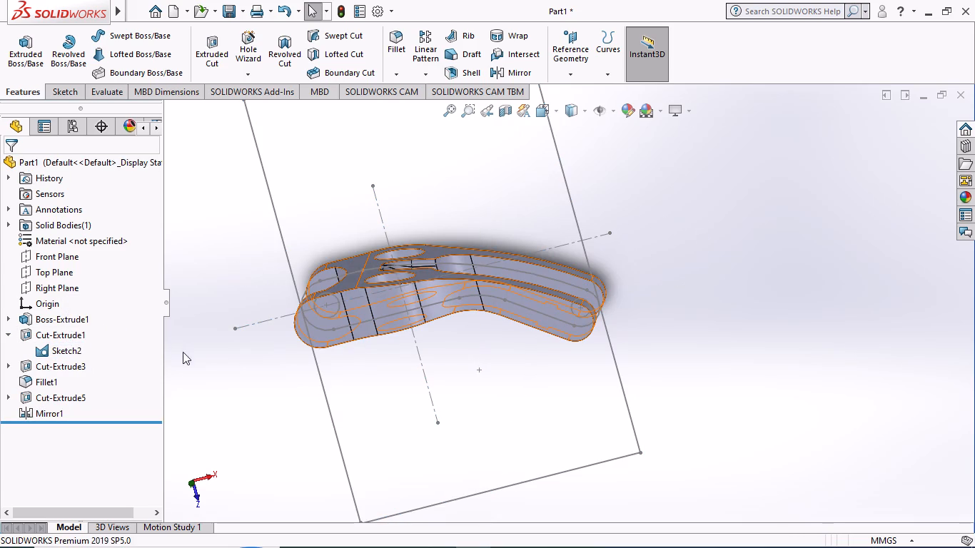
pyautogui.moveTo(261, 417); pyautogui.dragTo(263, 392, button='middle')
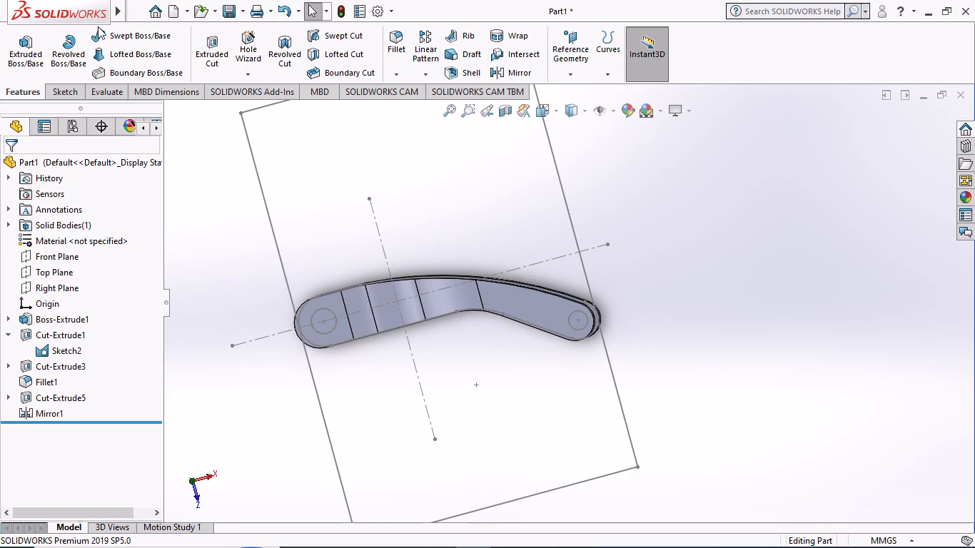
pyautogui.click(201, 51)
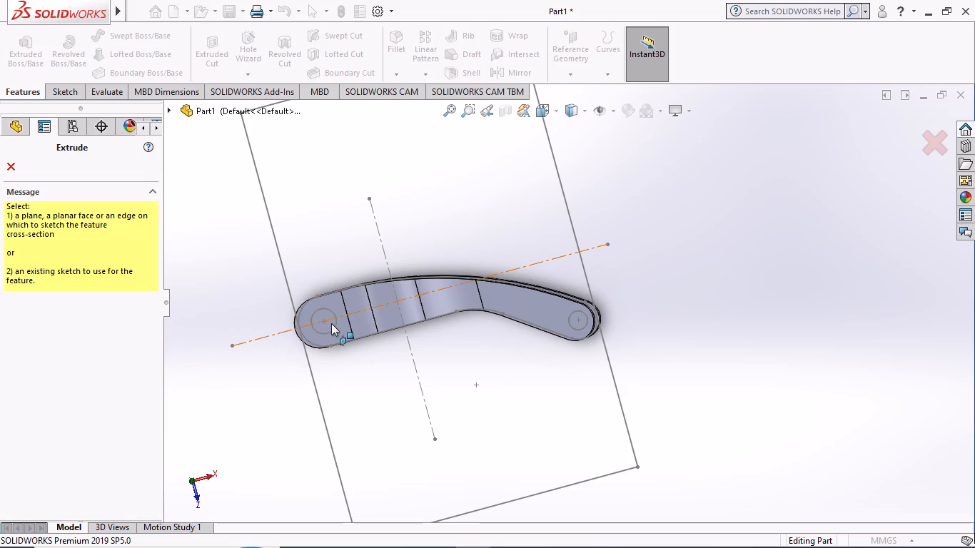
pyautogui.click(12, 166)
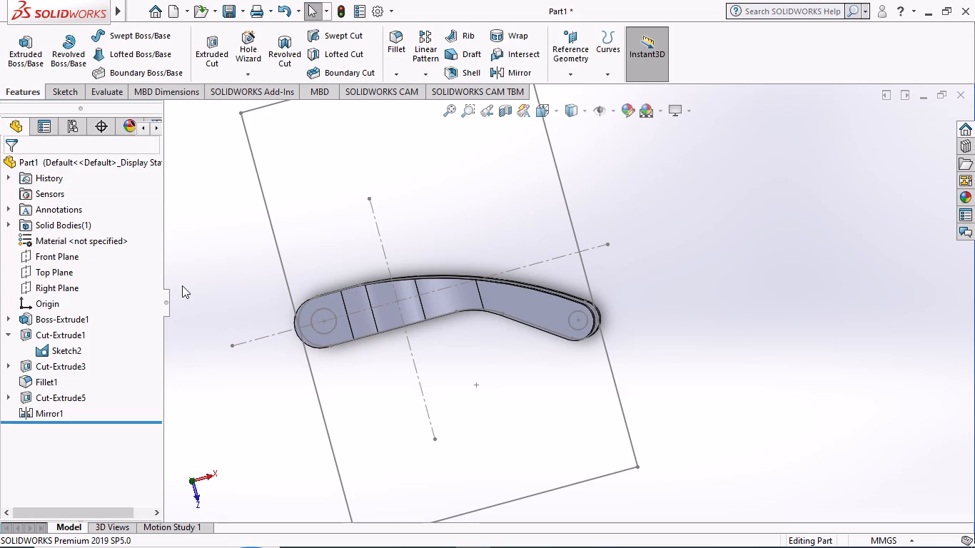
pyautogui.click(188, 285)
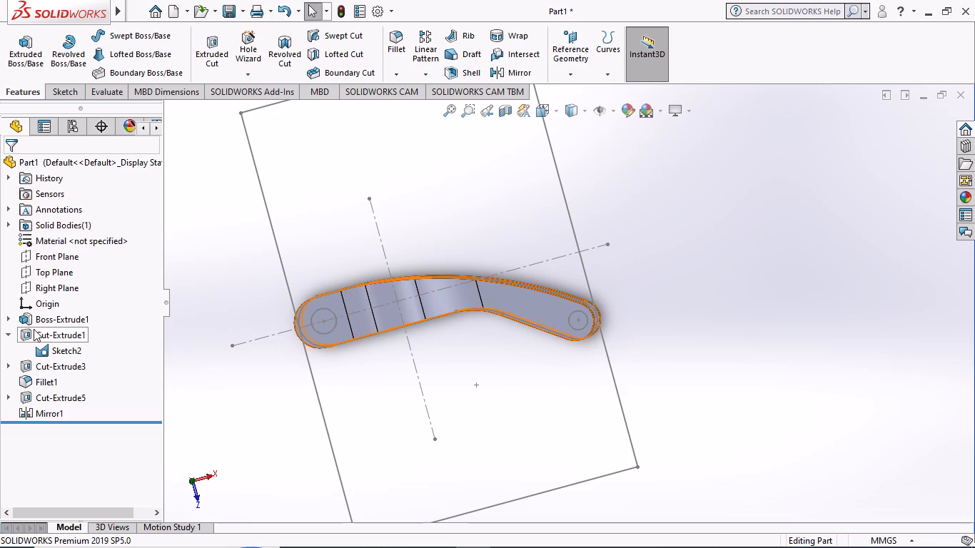
# Edit Cut-Extrude1 to also cut the 4.00 mm and 3.00 mm circles of Sketch2 through the arm's two rounded ends.
pyautogui.click(34, 329)
pyautogui.click(40, 287)
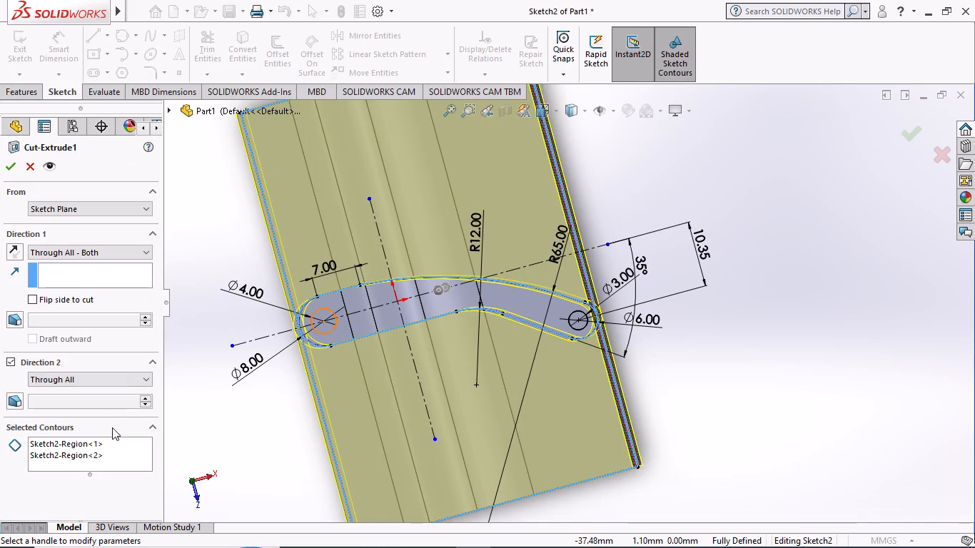
pyautogui.scroll(-4, 341, 316)
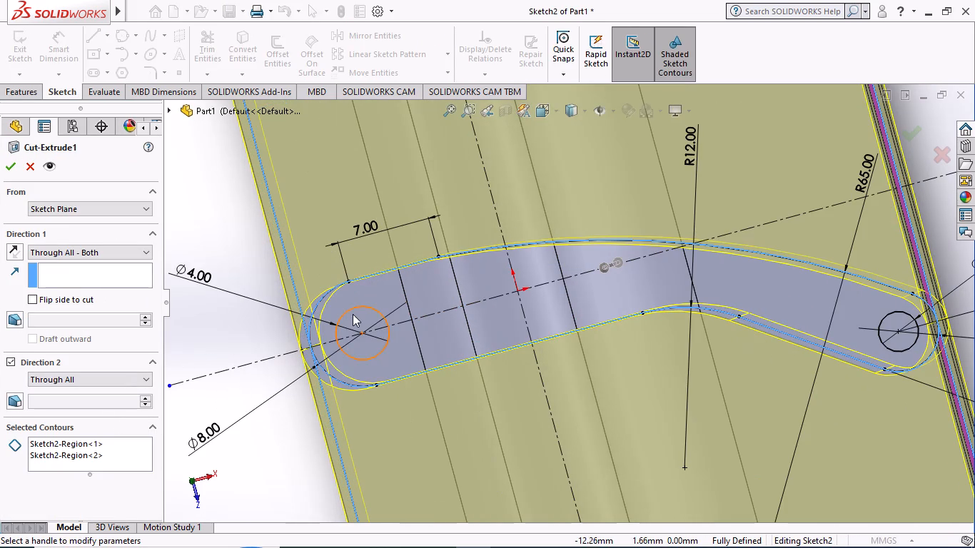
pyautogui.click(358, 319)
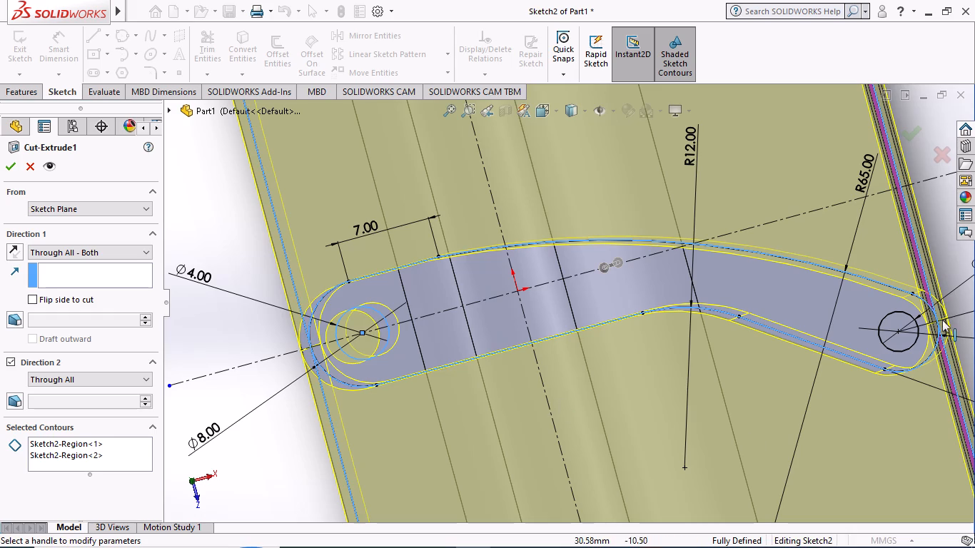
pyautogui.click(901, 340)
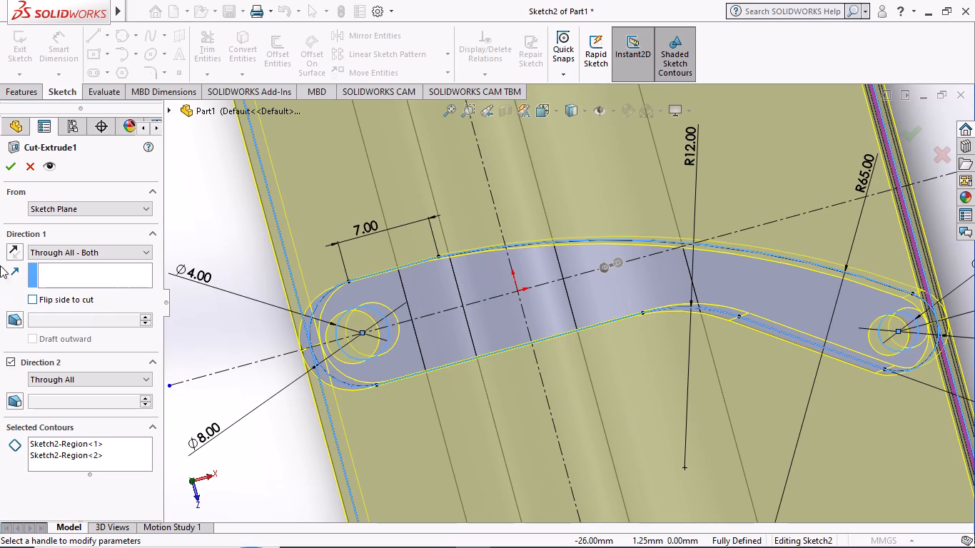
pyautogui.click(9, 159)
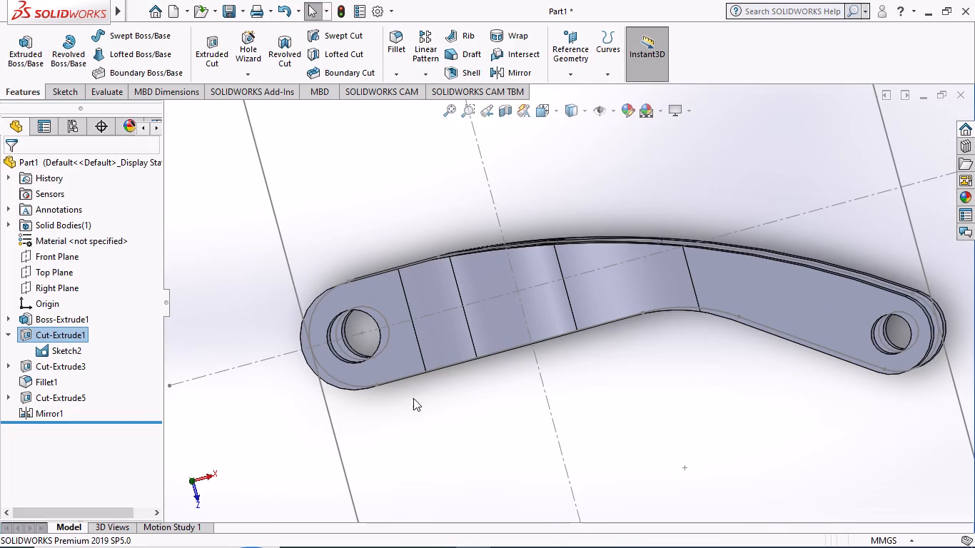
# Examine the new cross holes in the prong tips and rear lugs from several sides.
pyautogui.scroll(2, 527, 481)
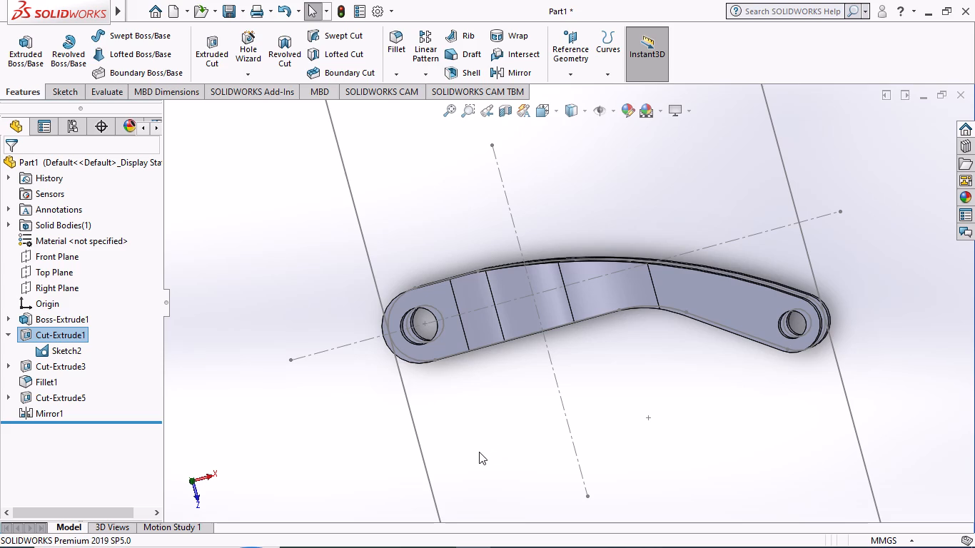
pyautogui.scroll(1, 518, 419)
pyautogui.moveTo(634, 390); pyautogui.dragTo(606, 400, button='middle')
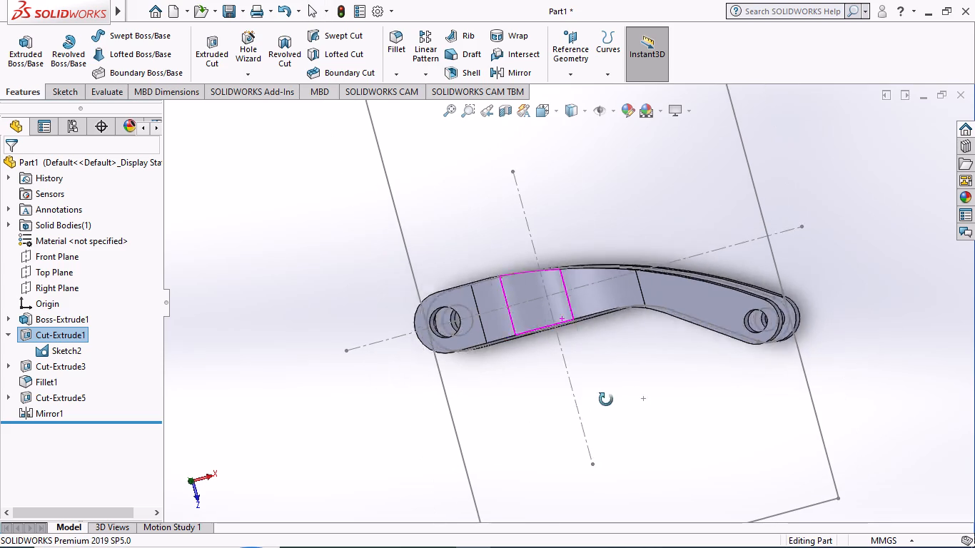
pyautogui.moveTo(606, 400); pyautogui.dragTo(439, 335, button='middle')
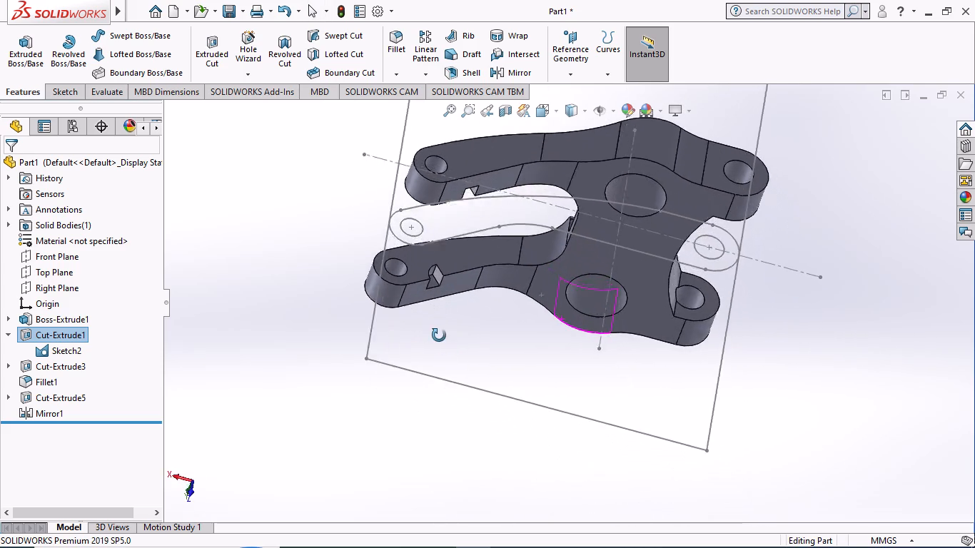
pyautogui.moveTo(439, 335); pyautogui.dragTo(422, 214, button='middle')
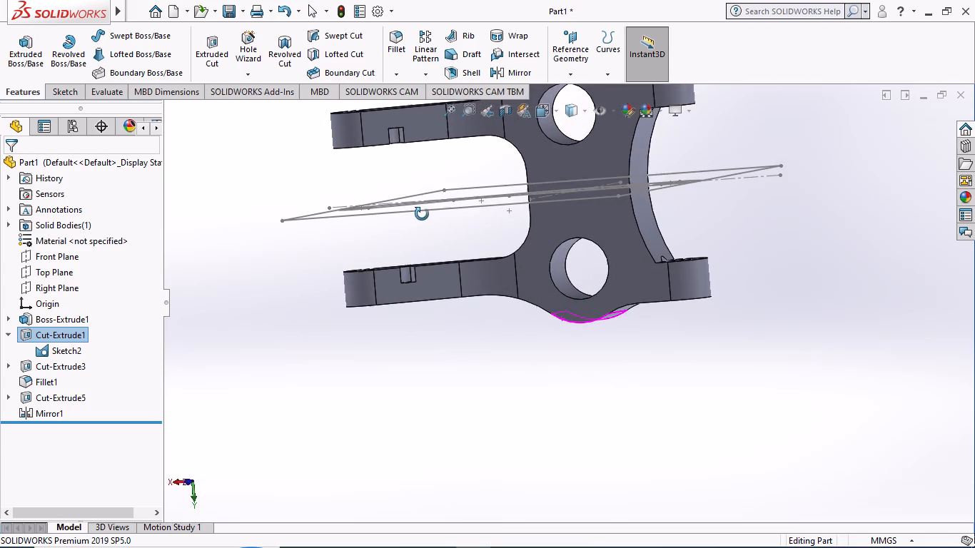
pyautogui.moveTo(422, 214); pyautogui.dragTo(425, 206, button='middle')
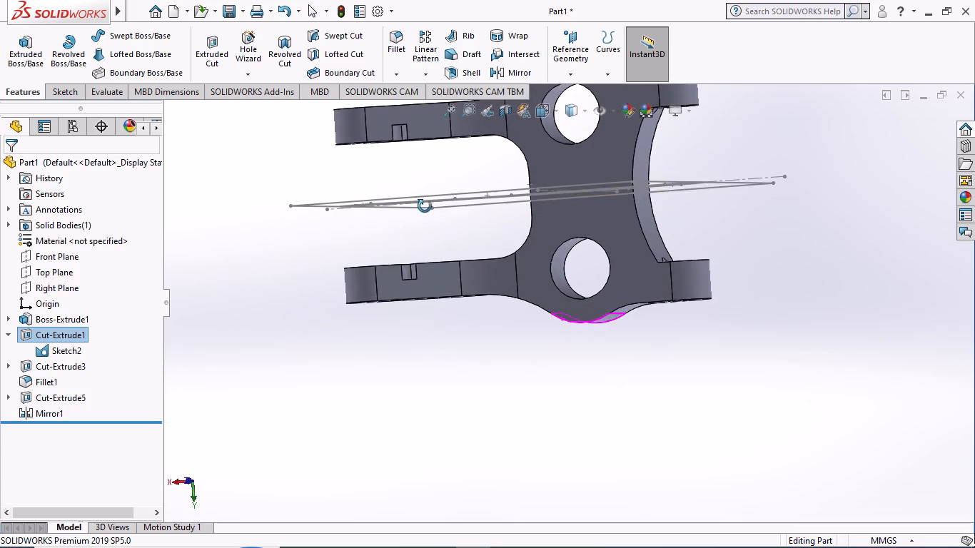
pyautogui.moveTo(425, 206); pyautogui.dragTo(395, 254, button='middle')
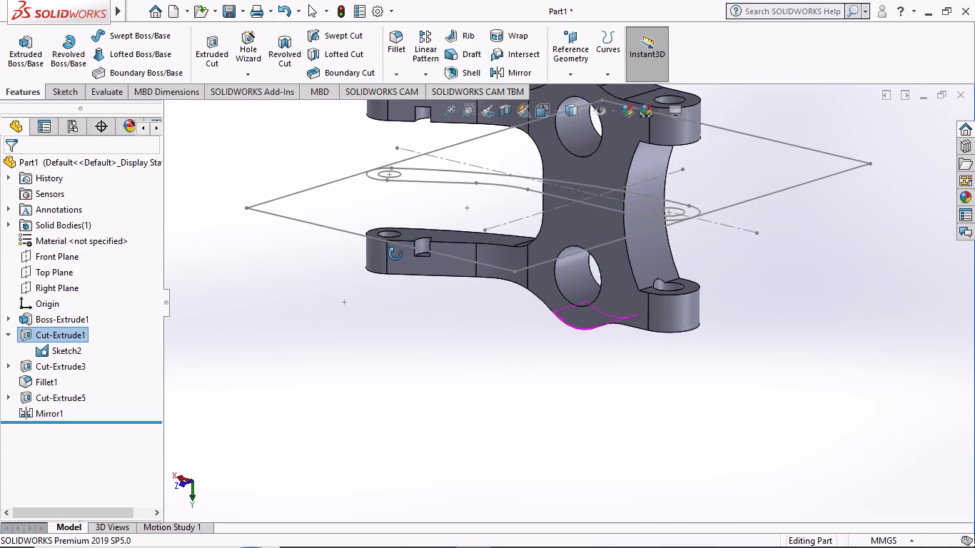
# Examine the forked part's underside, prong notches and end holes up close and as a whole.
pyautogui.moveTo(395, 254); pyautogui.dragTo(411, 214, button='middle')
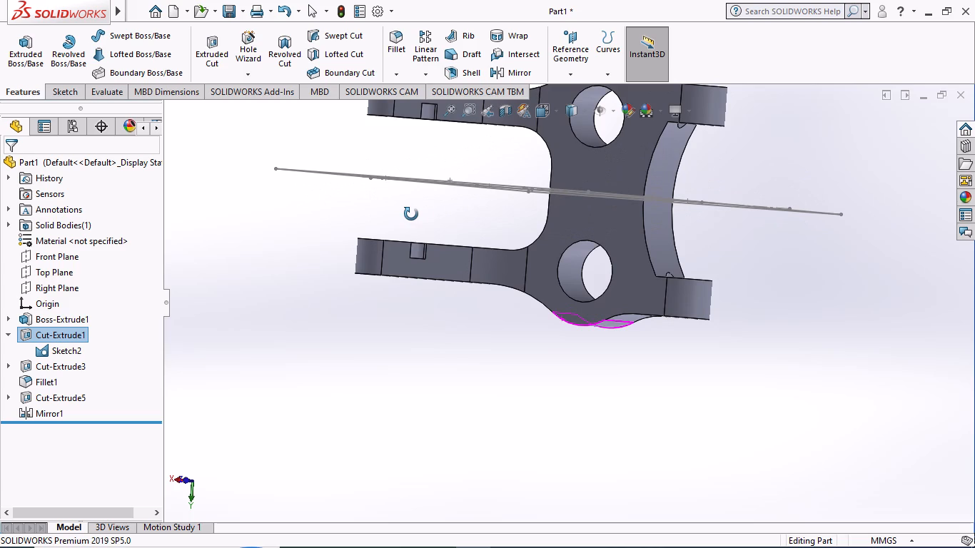
pyautogui.moveTo(411, 214); pyautogui.dragTo(392, 252, button='middle')
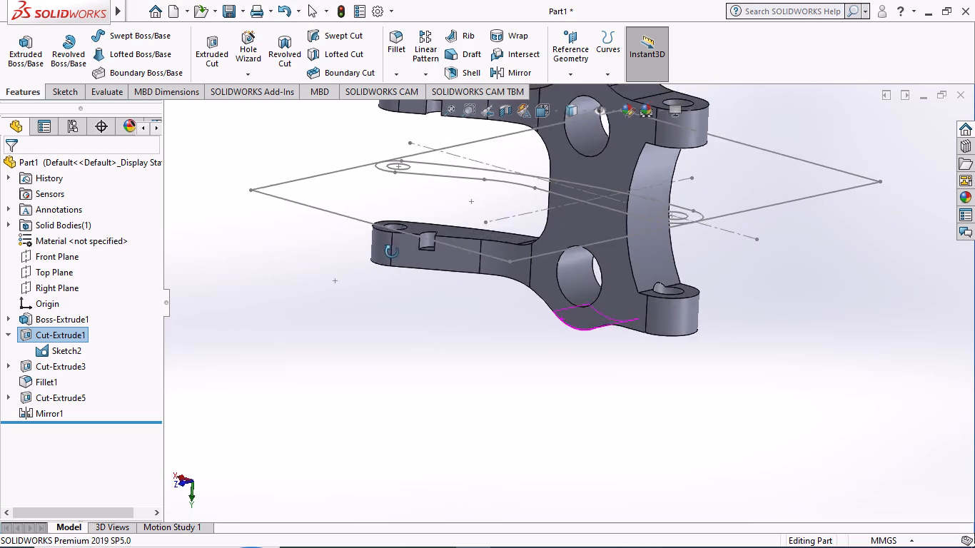
pyautogui.moveTo(392, 252); pyautogui.dragTo(420, 288, button='middle')
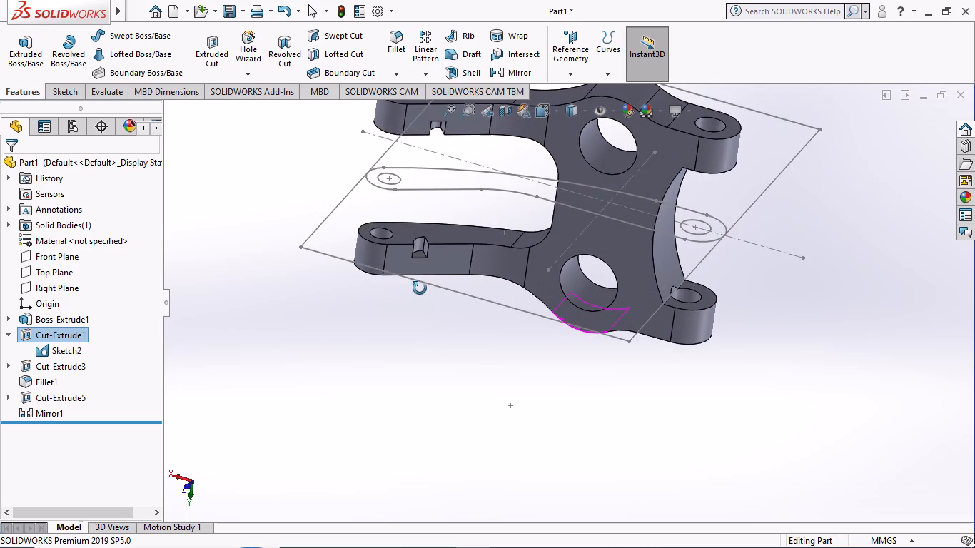
pyautogui.moveTo(420, 288); pyautogui.dragTo(420, 289, button='middle')
pyautogui.scroll(2, 383, 320)
pyautogui.moveTo(356, 315); pyautogui.dragTo(525, 437, button='middle')
pyautogui.scroll(2, 325, 259)
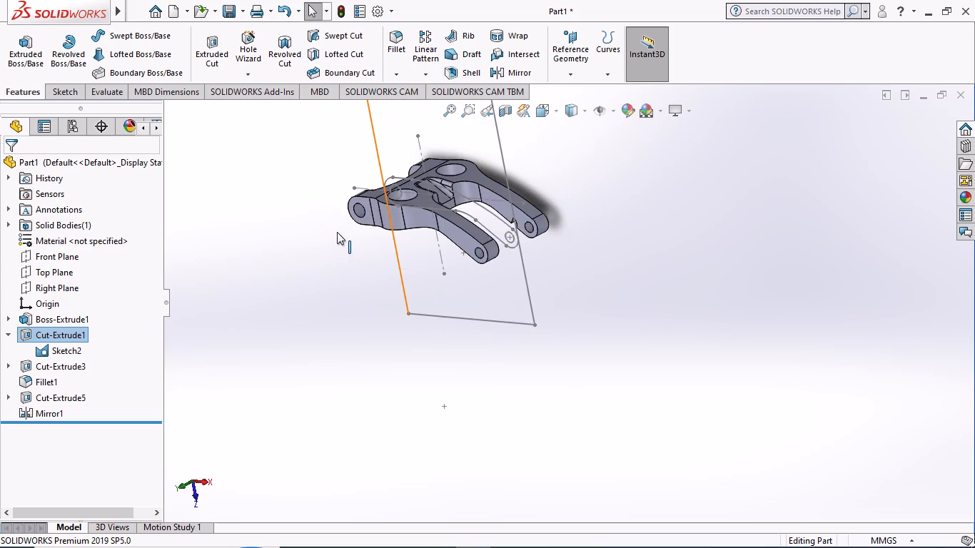
pyautogui.scroll(-2, 356, 188)
pyautogui.scroll(-2, 424, 181)
pyautogui.scroll(1, 558, 301)
pyautogui.scroll(1, 328, 308)
# Examine the arm's curved side profile and the alignment of the cross holes in the prong tips and rear lugs.
pyautogui.moveTo(328, 308); pyautogui.dragTo(390, 295, button='middle')
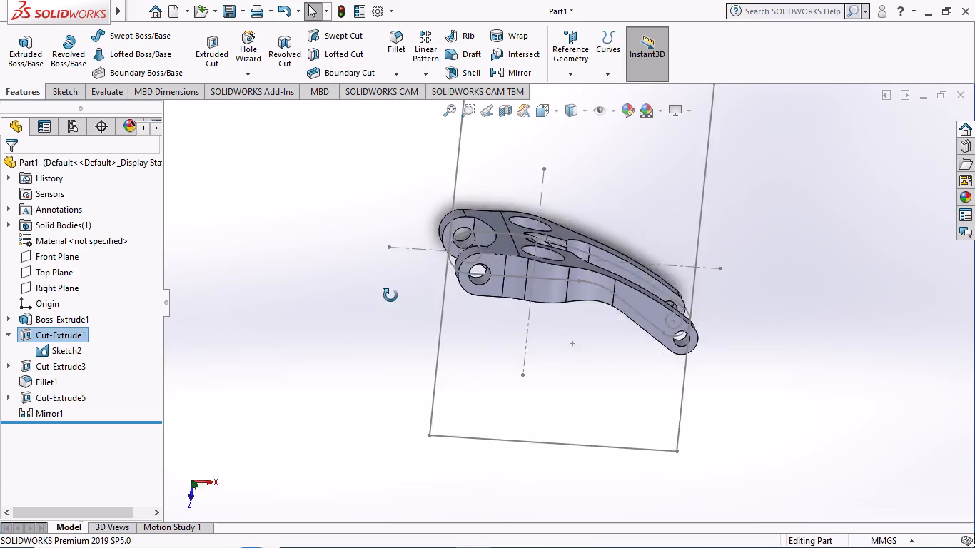
pyautogui.moveTo(390, 295); pyautogui.dragTo(426, 260, button='middle')
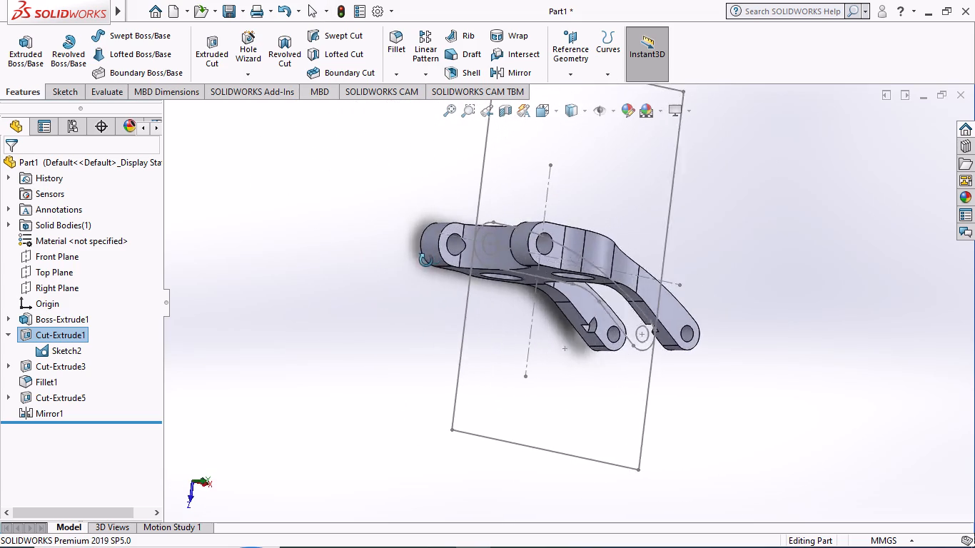
pyautogui.moveTo(426, 260); pyautogui.dragTo(375, 338, button='middle')
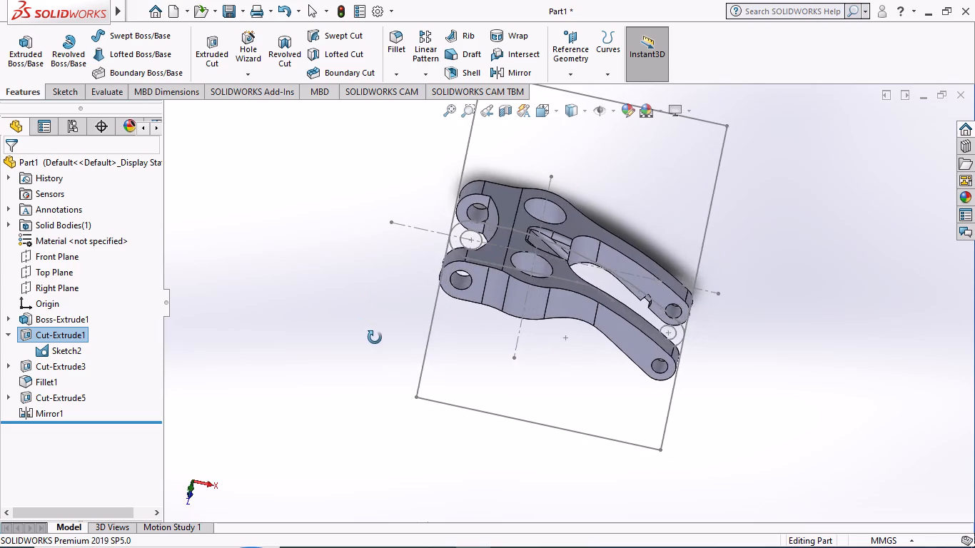
pyautogui.moveTo(375, 338); pyautogui.dragTo(468, 340, button='middle')
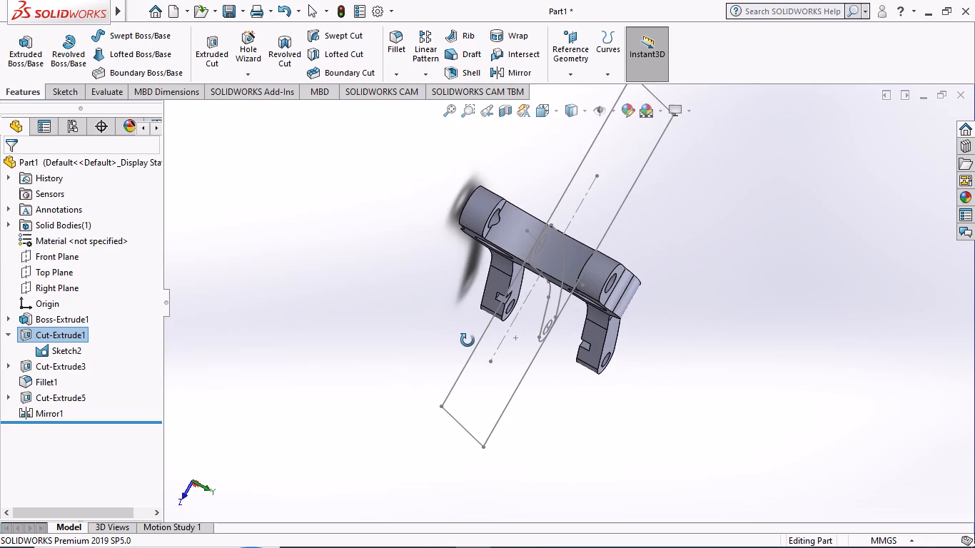
pyautogui.moveTo(468, 340); pyautogui.dragTo(491, 337, button='middle')
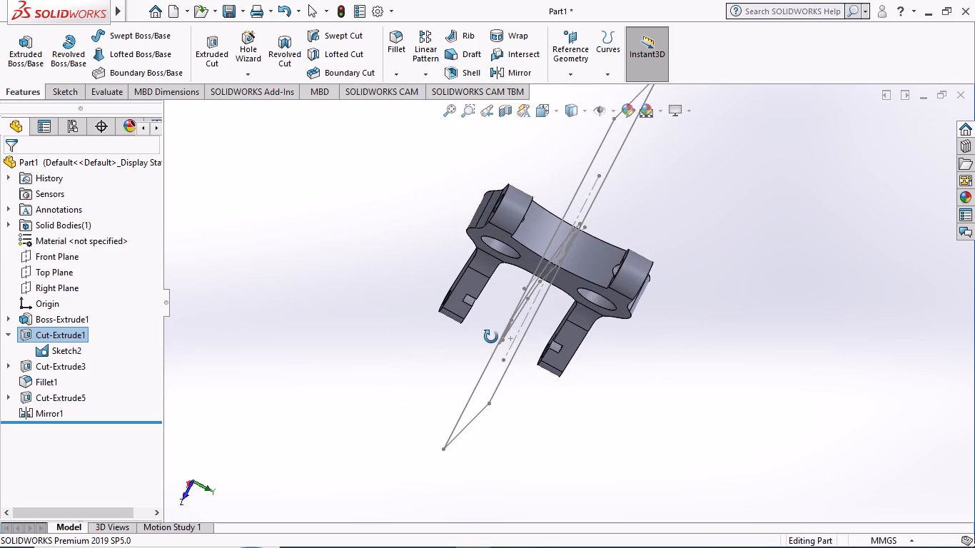
pyautogui.moveTo(491, 337); pyautogui.dragTo(430, 330, button='middle')
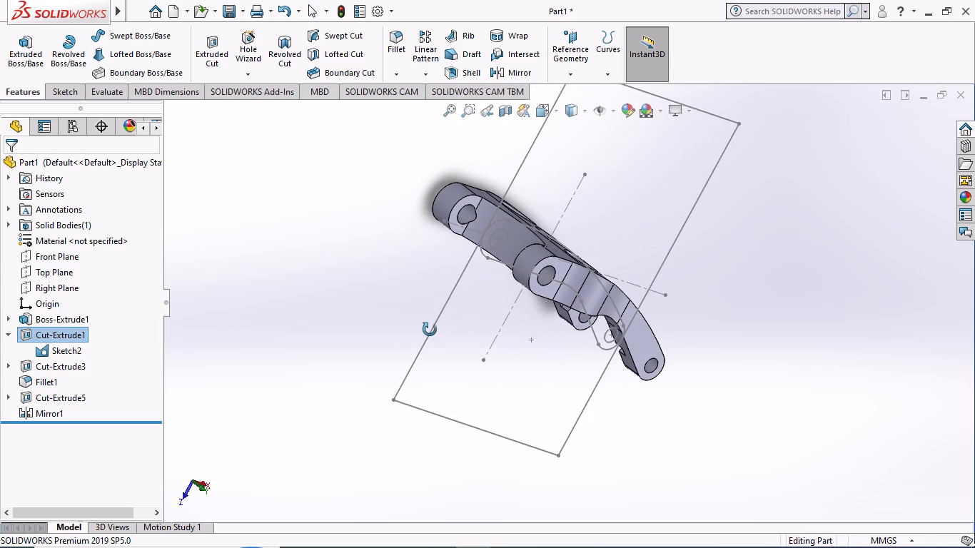
pyautogui.moveTo(430, 330); pyautogui.dragTo(360, 424, button='middle')
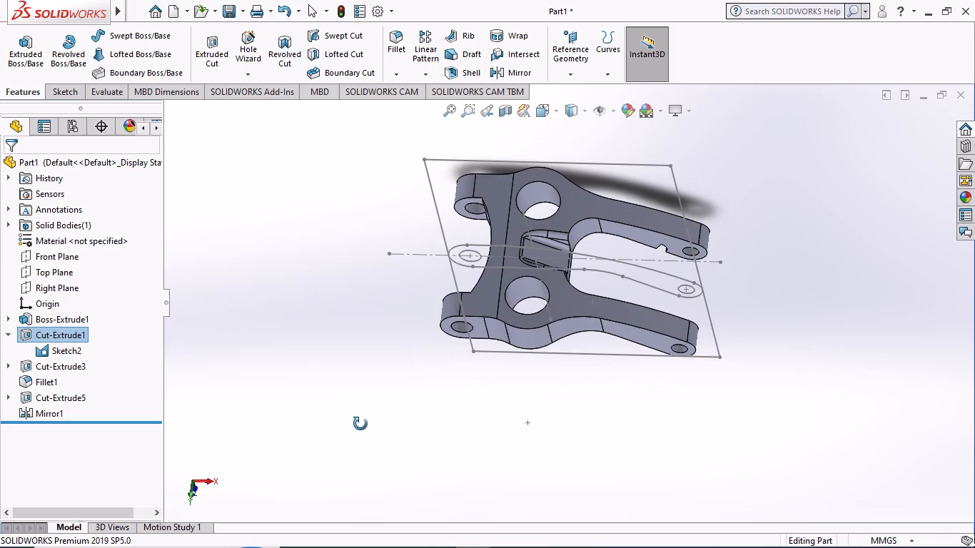
pyautogui.moveTo(360, 424); pyautogui.dragTo(367, 374, button='middle')
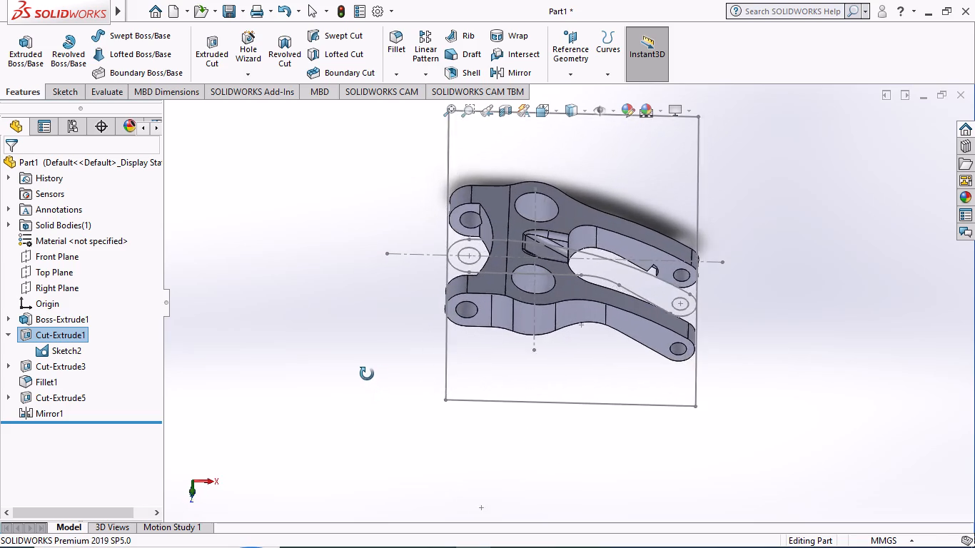
pyautogui.moveTo(367, 374); pyautogui.dragTo(410, 317, button='middle')
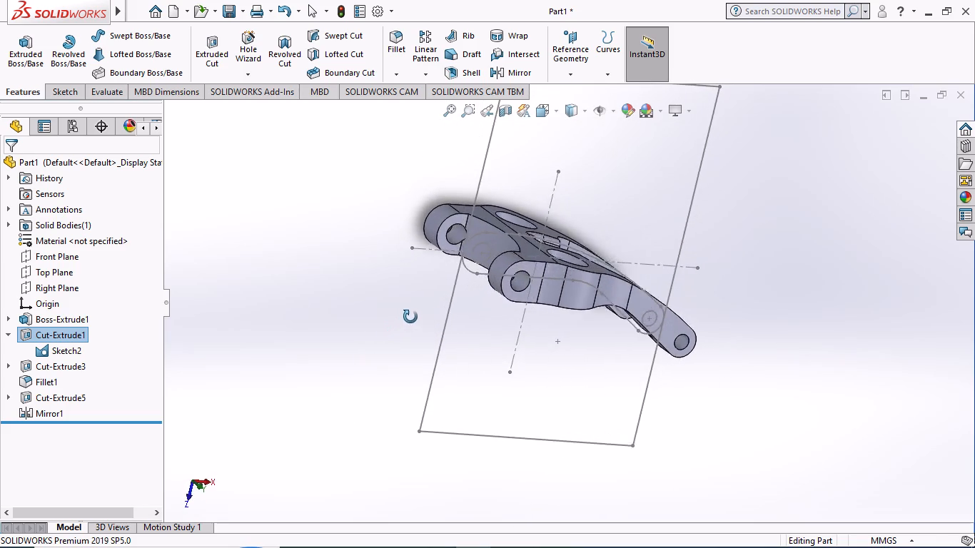
pyautogui.moveTo(410, 317); pyautogui.dragTo(379, 311, button='middle')
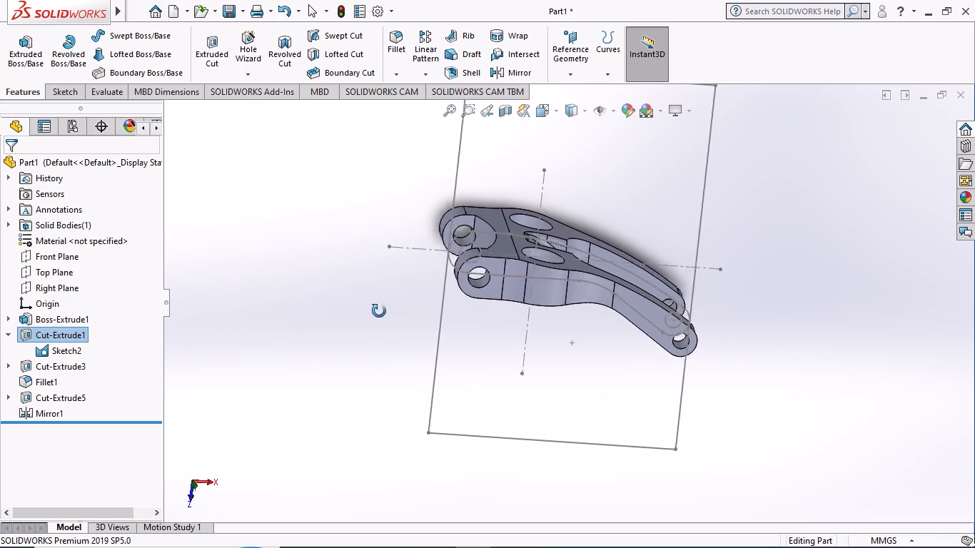
pyautogui.moveTo(379, 311); pyautogui.dragTo(380, 333, button='middle')
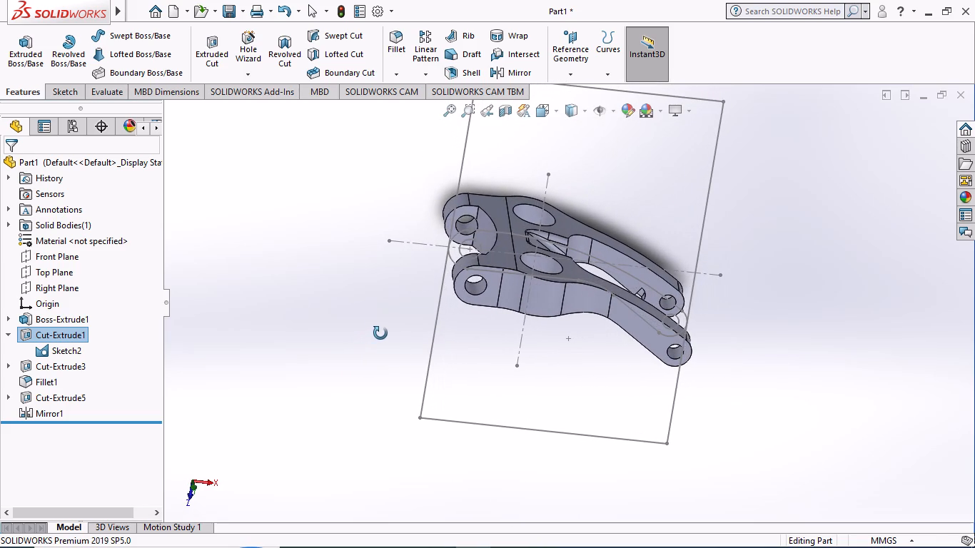
pyautogui.moveTo(380, 333); pyautogui.dragTo(373, 340, button='middle')
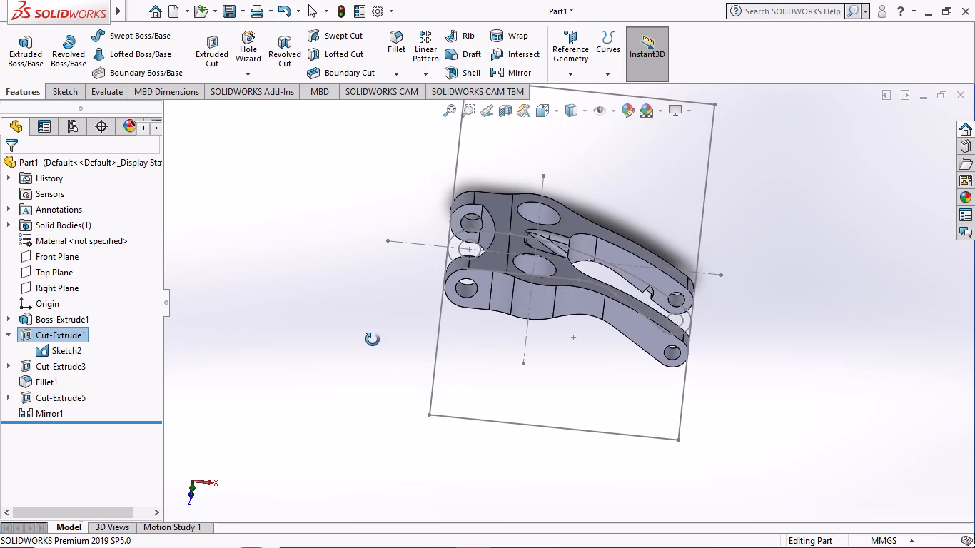
pyautogui.moveTo(373, 340); pyautogui.dragTo(373, 345, button='middle')
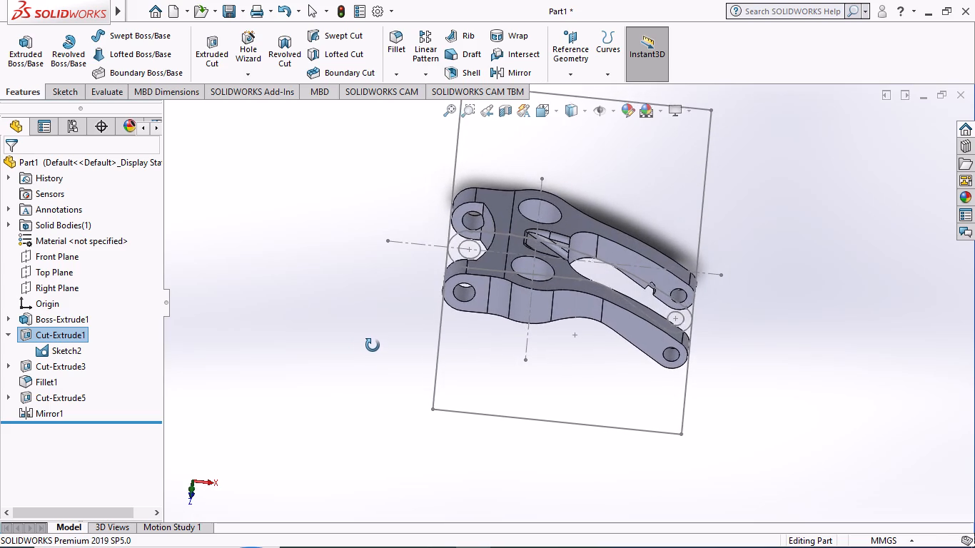
pyautogui.moveTo(373, 345); pyautogui.dragTo(377, 356, button='middle')
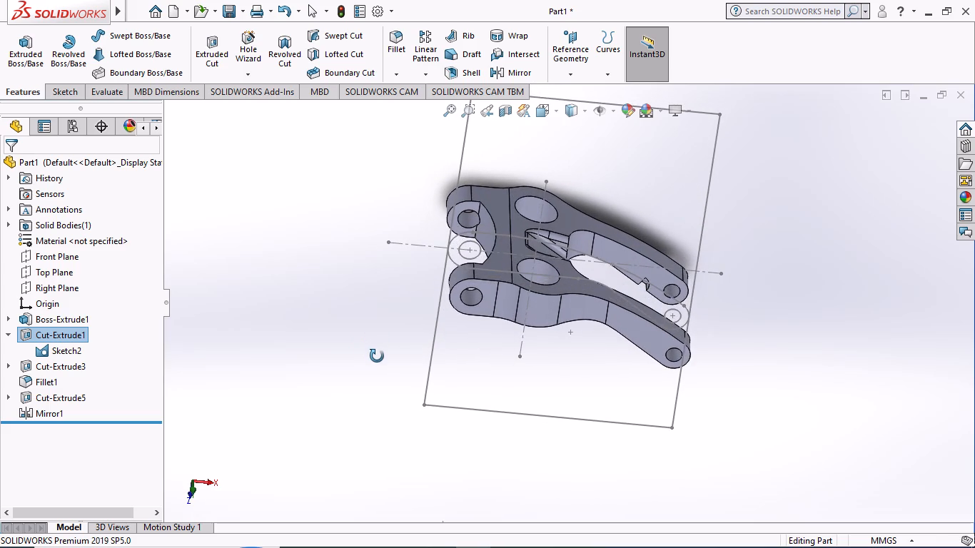
pyautogui.moveTo(377, 356); pyautogui.dragTo(376, 366, button='middle')
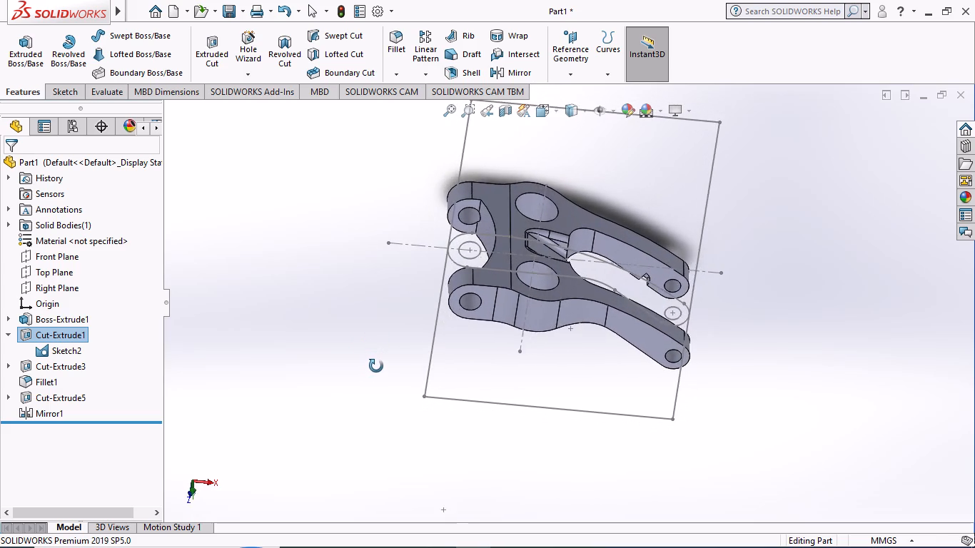
pyautogui.moveTo(376, 366); pyautogui.dragTo(362, 339, button='middle')
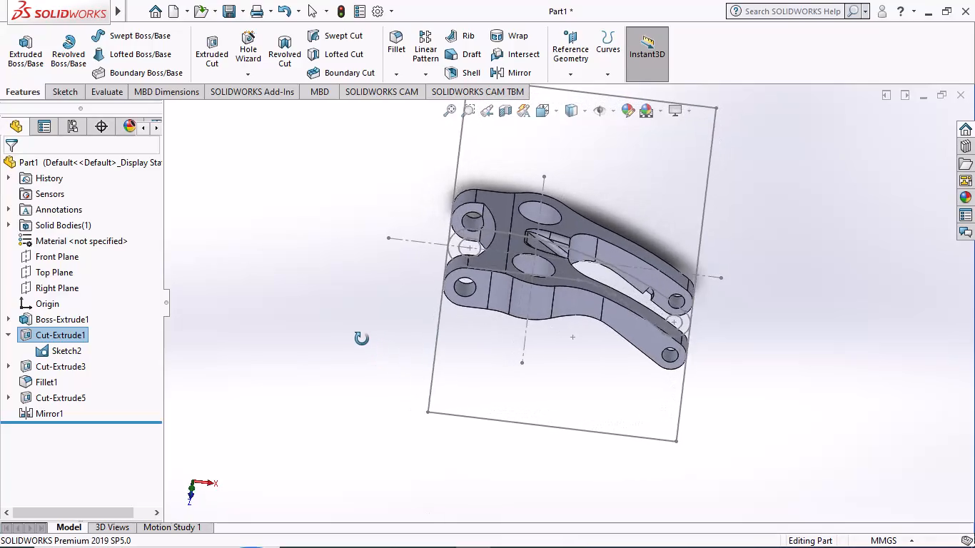
pyautogui.moveTo(362, 339); pyautogui.dragTo(363, 337, button='middle')
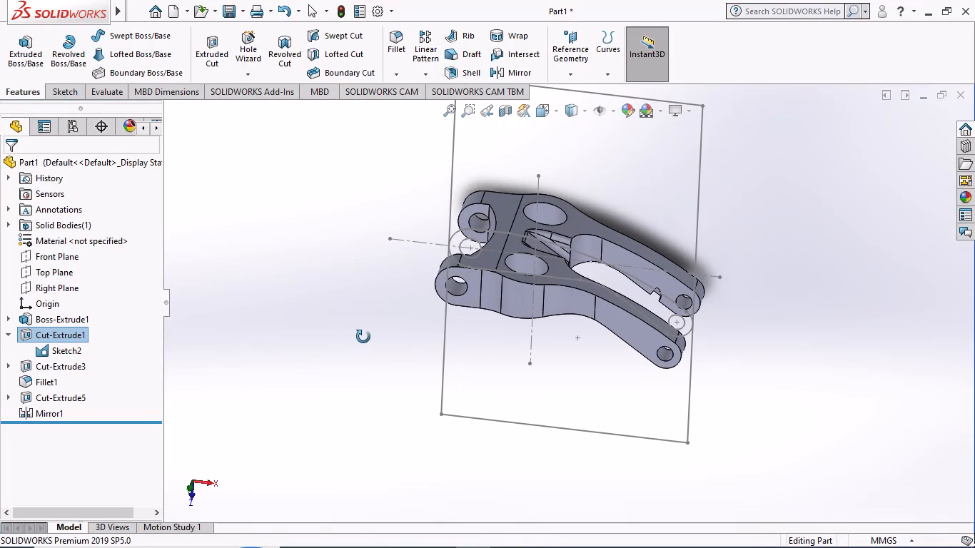
pyautogui.moveTo(363, 337); pyautogui.dragTo(385, 334, button='middle')
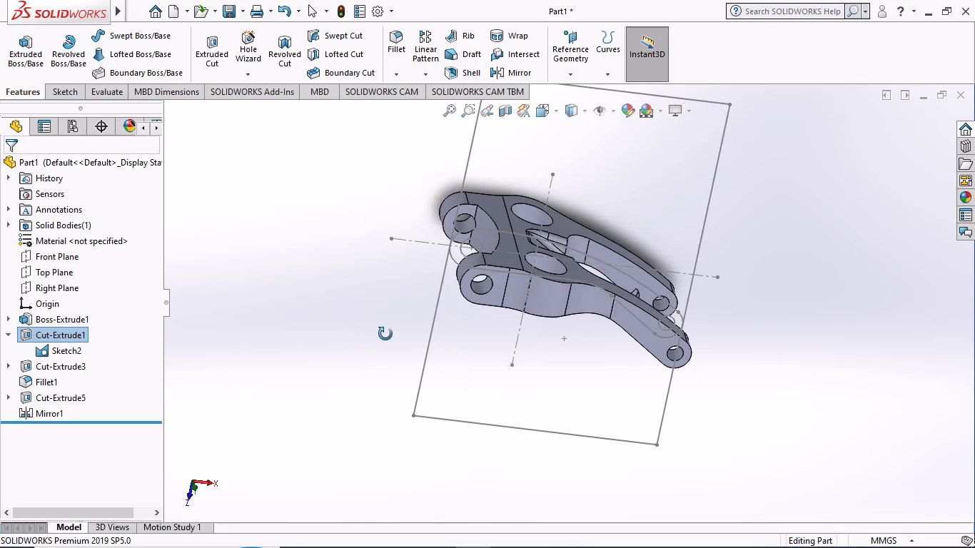
pyautogui.moveTo(385, 334); pyautogui.dragTo(388, 333, button='middle')
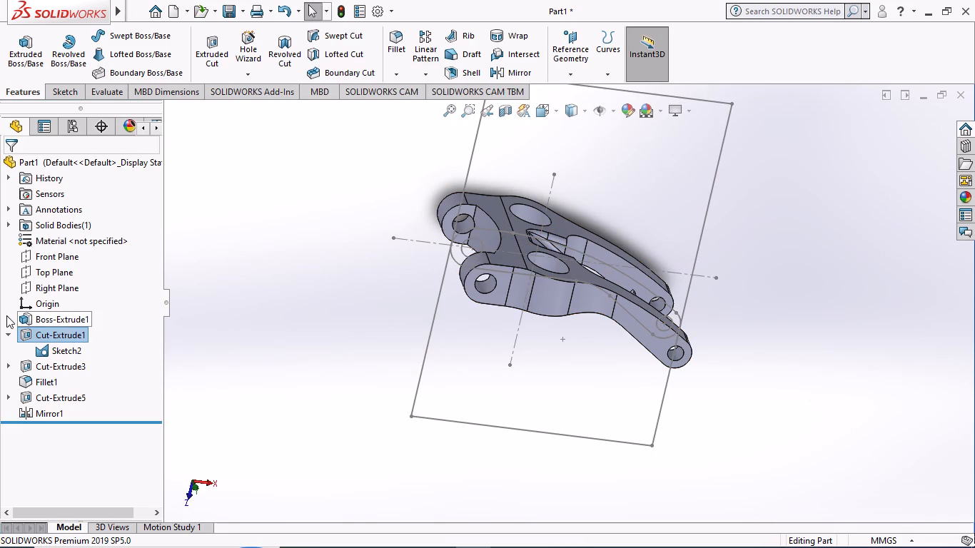
# Open Sketch1, the fork outline belonging to Boss-Extrude1, for editing and view it face-on.
pyautogui.click(6, 315)
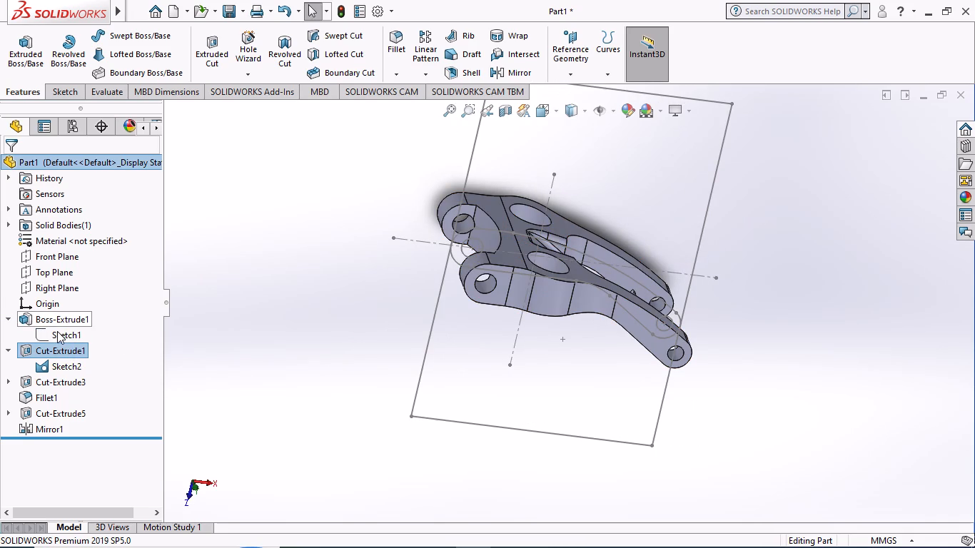
pyautogui.click(57, 331)
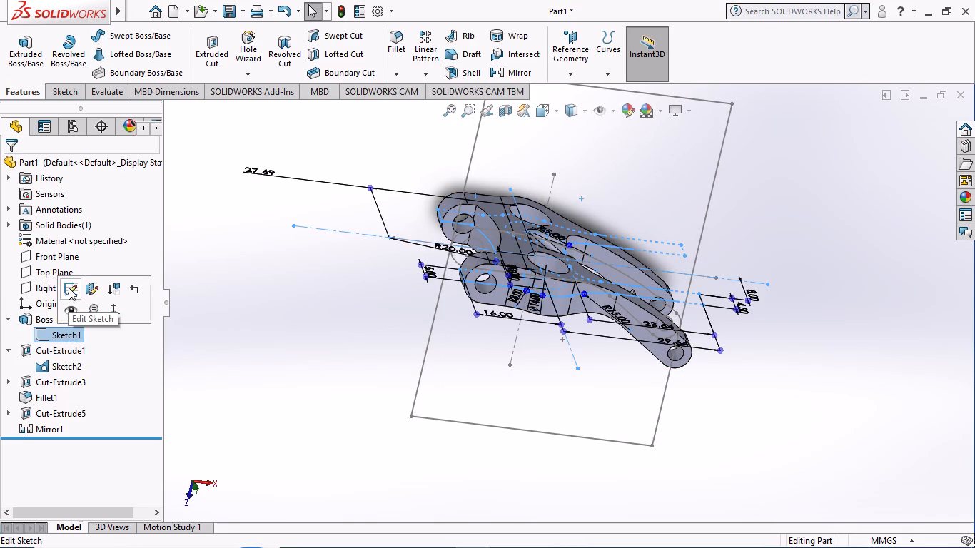
pyautogui.click(69, 288)
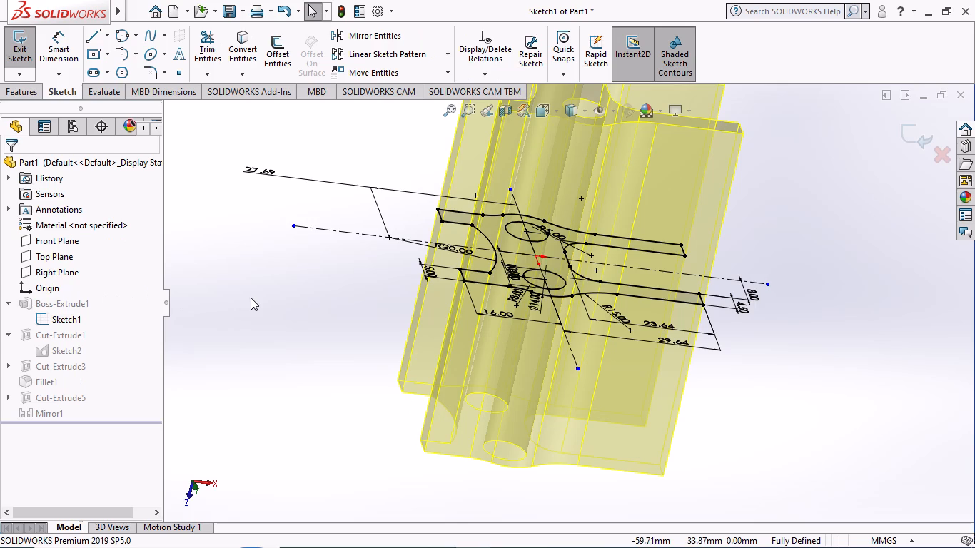
pyautogui.scroll(1, 251, 296)
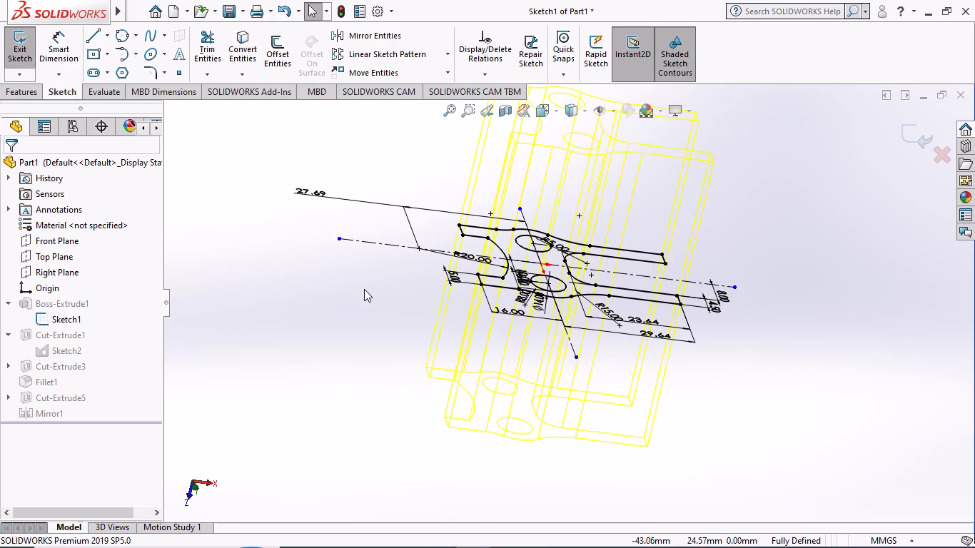
pyautogui.moveTo(363, 288); pyautogui.dragTo(349, 462, button='middle')
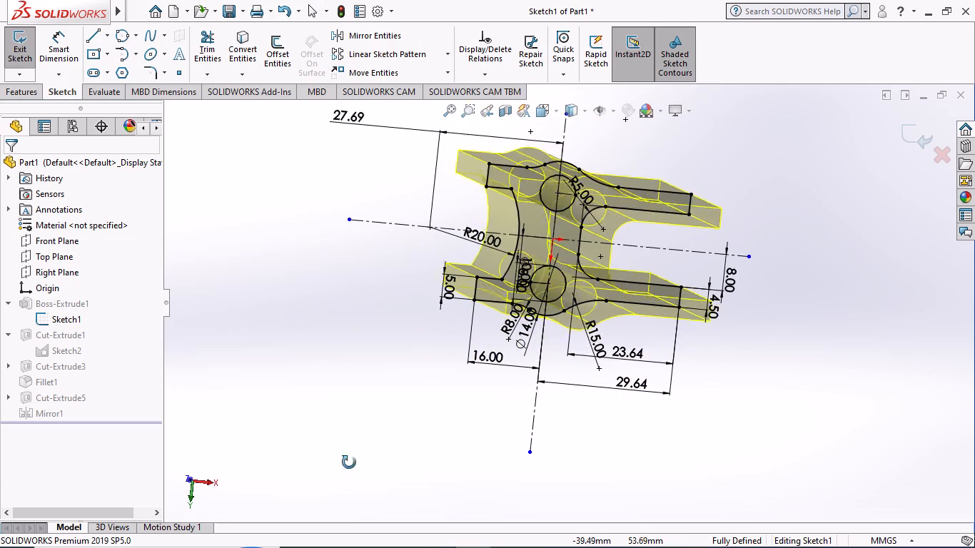
pyautogui.moveTo(349, 462); pyautogui.dragTo(332, 451, button='middle')
pyautogui.scroll(-2, 460, 220)
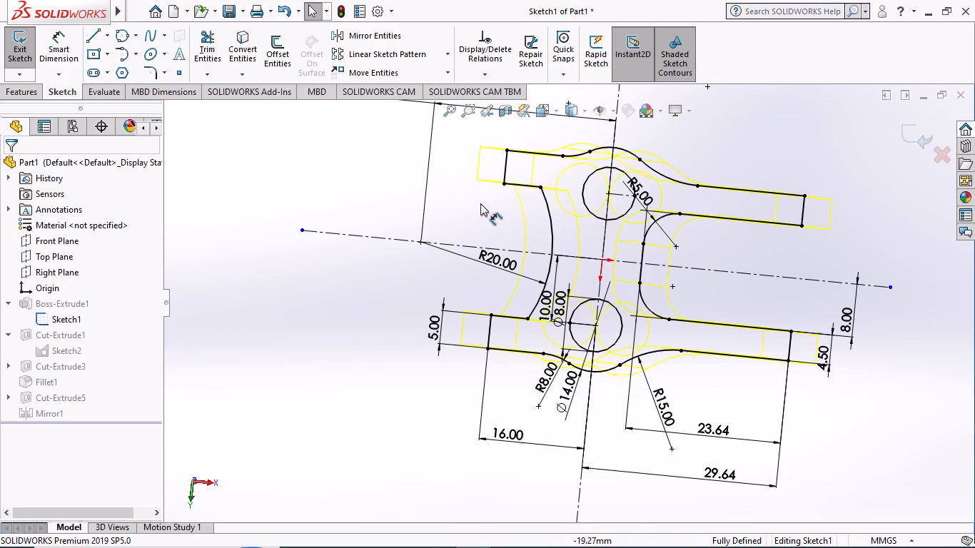
pyautogui.scroll(-1, 505, 196)
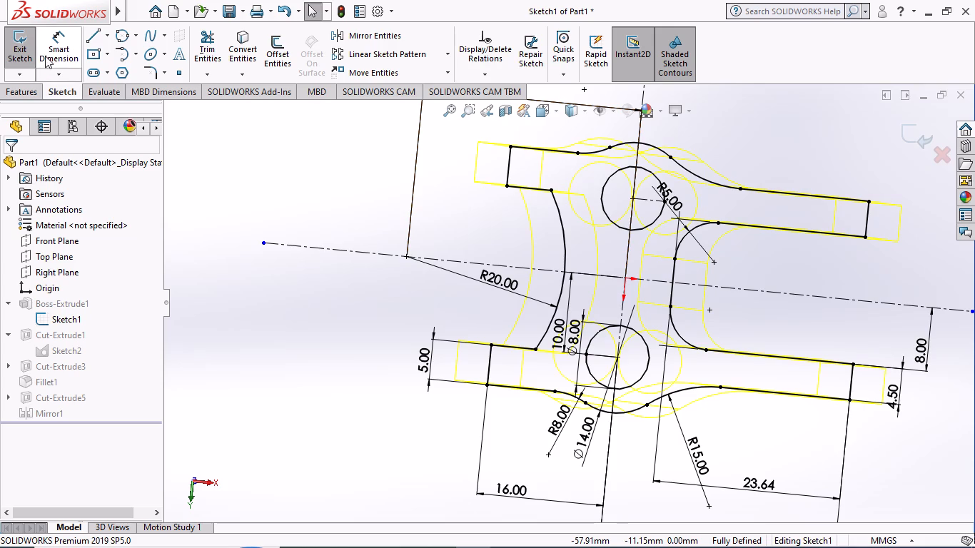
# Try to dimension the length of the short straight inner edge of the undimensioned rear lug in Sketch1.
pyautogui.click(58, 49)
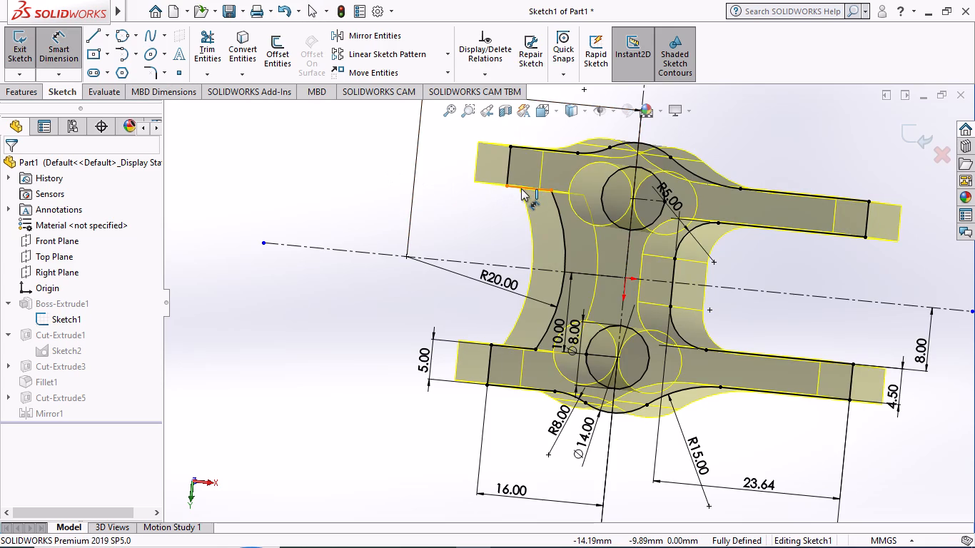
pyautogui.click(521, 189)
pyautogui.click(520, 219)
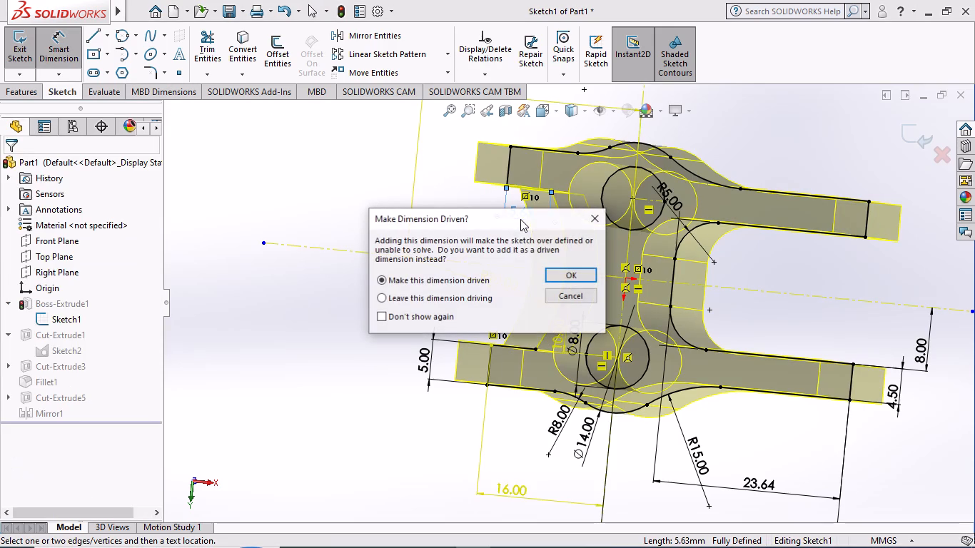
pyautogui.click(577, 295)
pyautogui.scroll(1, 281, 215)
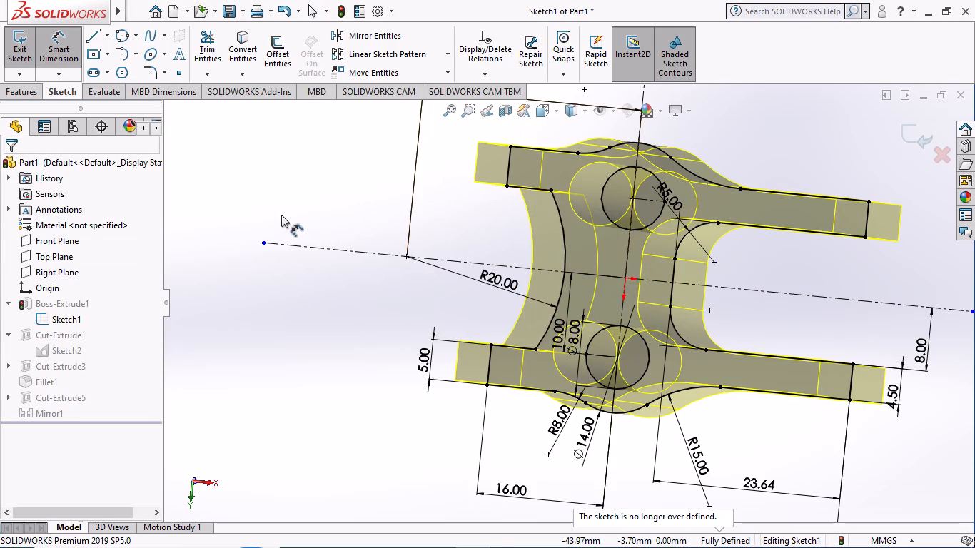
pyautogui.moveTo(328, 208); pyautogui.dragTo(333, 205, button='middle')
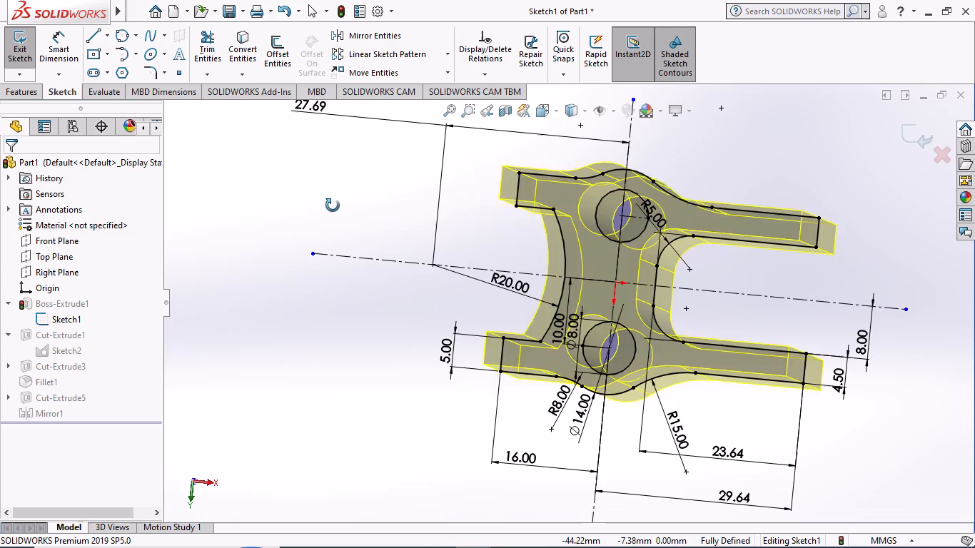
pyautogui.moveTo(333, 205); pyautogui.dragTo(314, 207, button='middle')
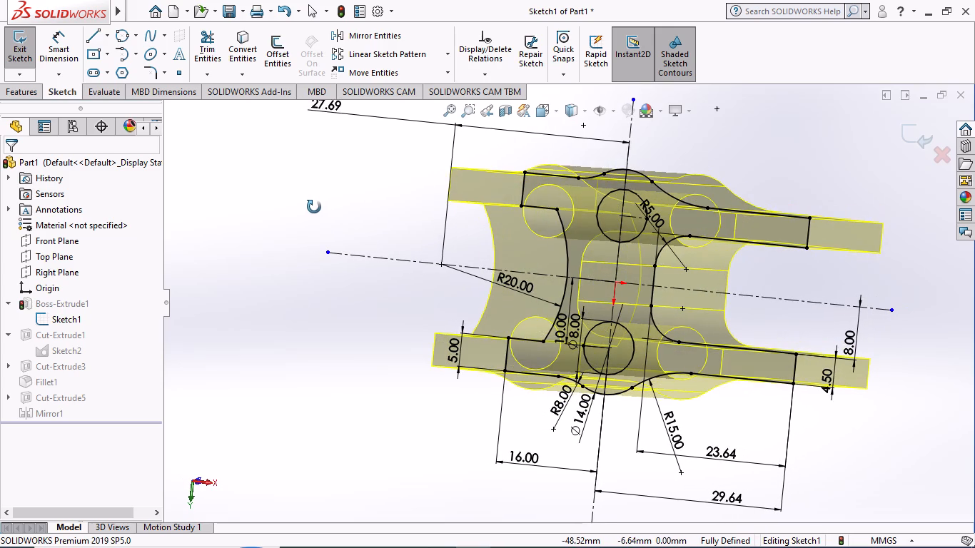
# Return Sketch1 to the front view and delete the R20 concave arc joining the two rear lugs.
pyautogui.moveTo(314, 207); pyautogui.dragTo(313, 208, button='middle')
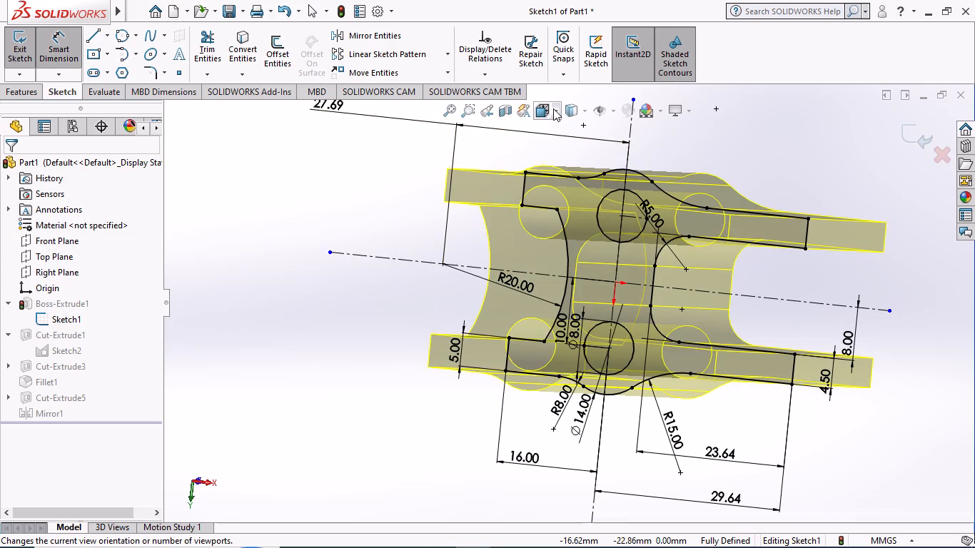
pyautogui.click(541, 108)
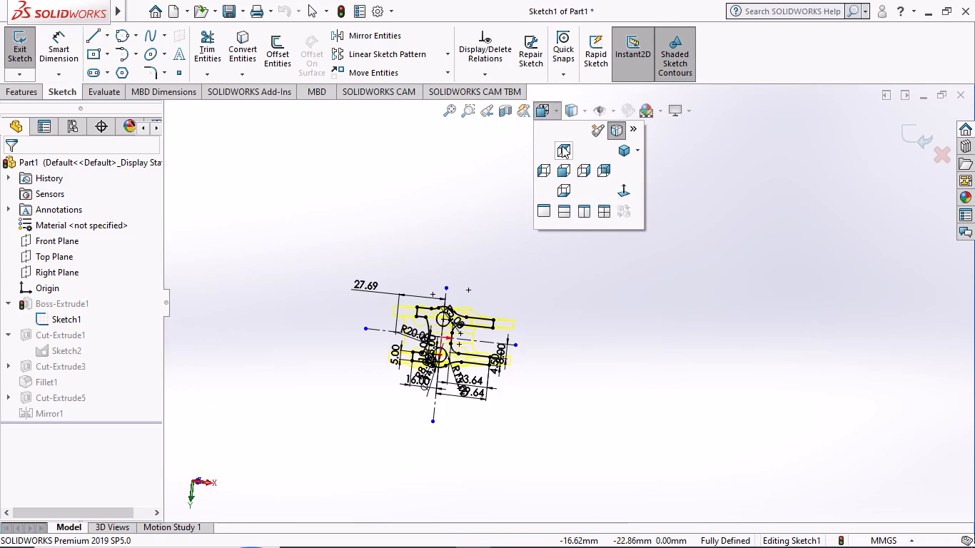
pyautogui.click(562, 146)
pyautogui.click(542, 111)
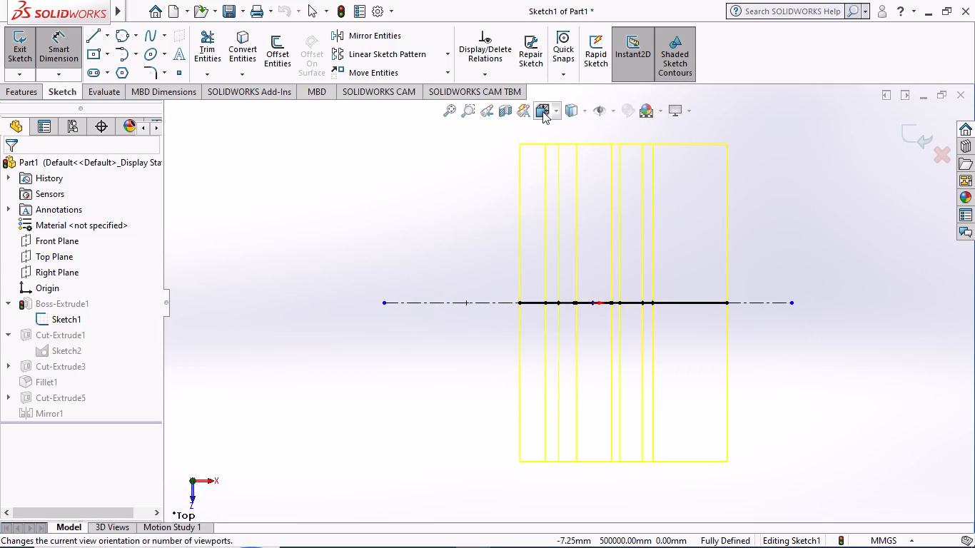
pyautogui.click(559, 167)
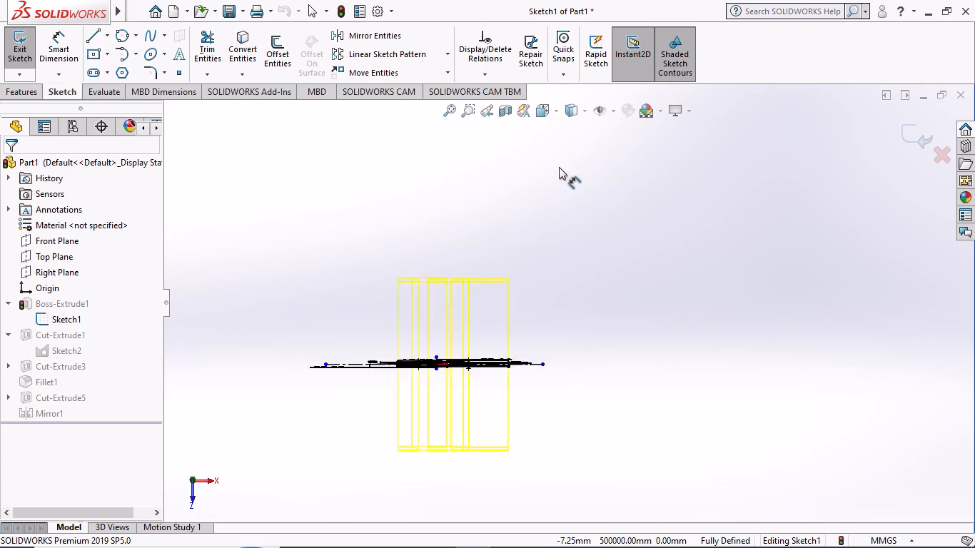
pyautogui.scroll(-3, 586, 292)
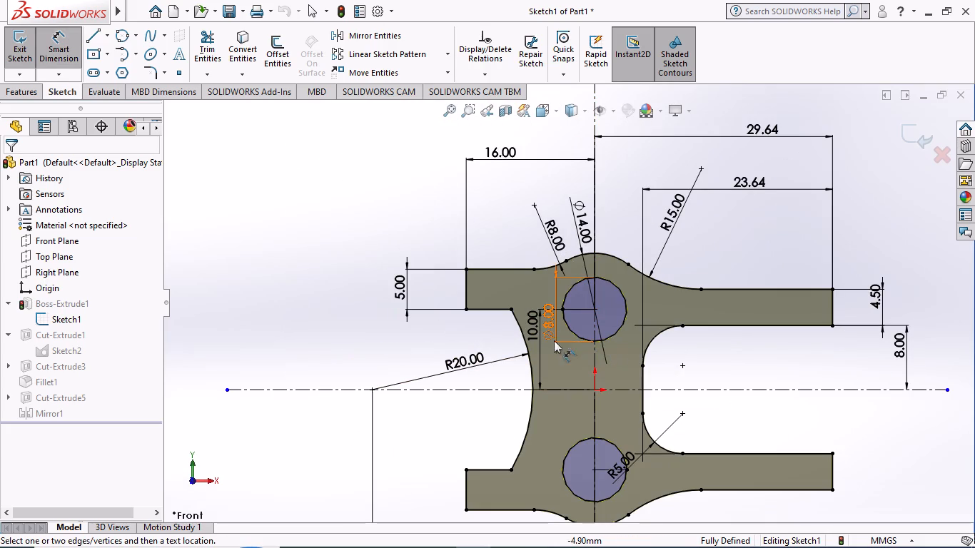
pyautogui.scroll(-1, 550, 344)
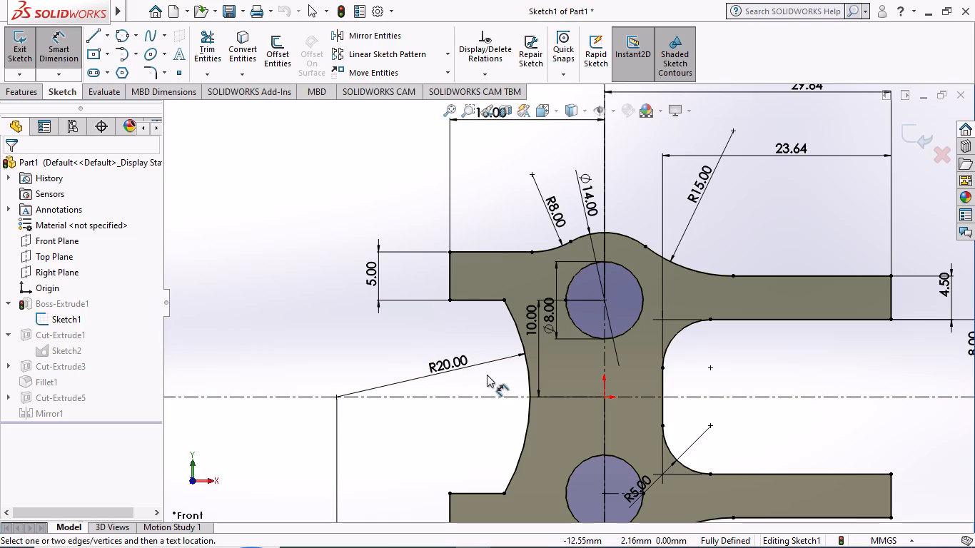
pyautogui.rightClick(527, 362)
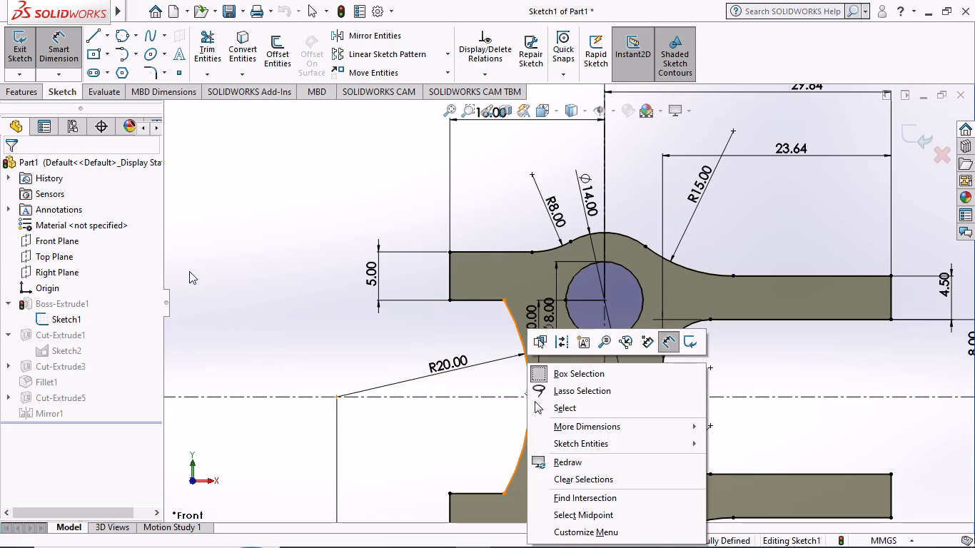
pyautogui.click(188, 270)
pyautogui.click(52, 42)
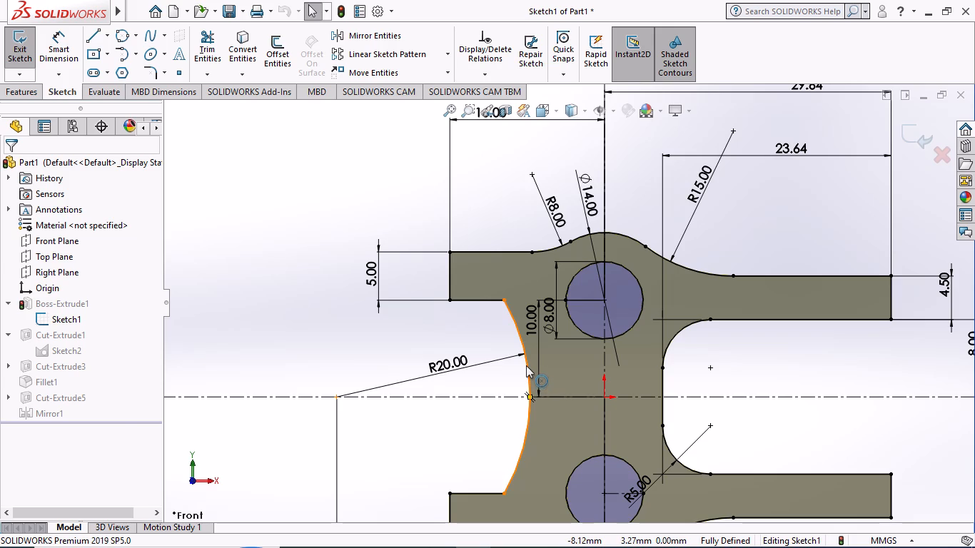
pyautogui.rightClick(526, 365)
pyautogui.click(572, 477)
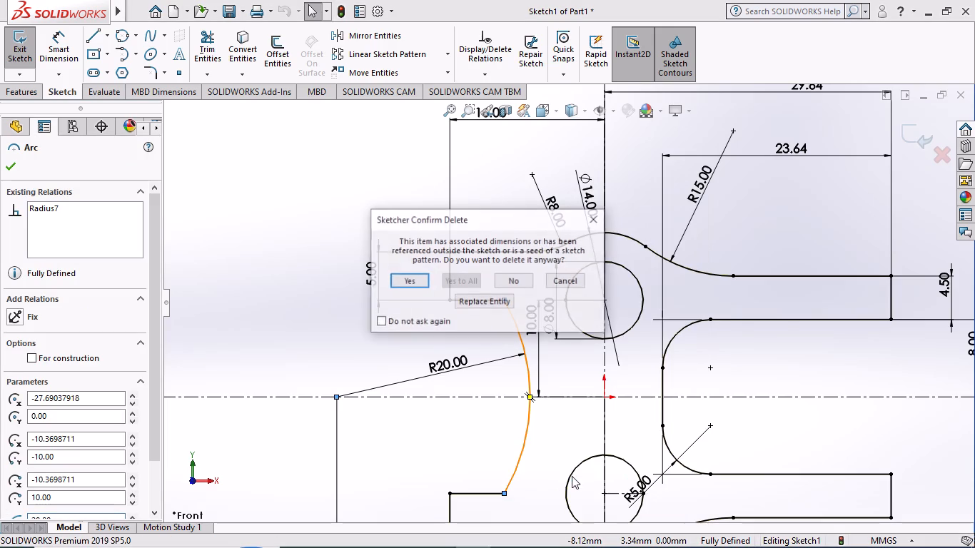
pyautogui.click(400, 277)
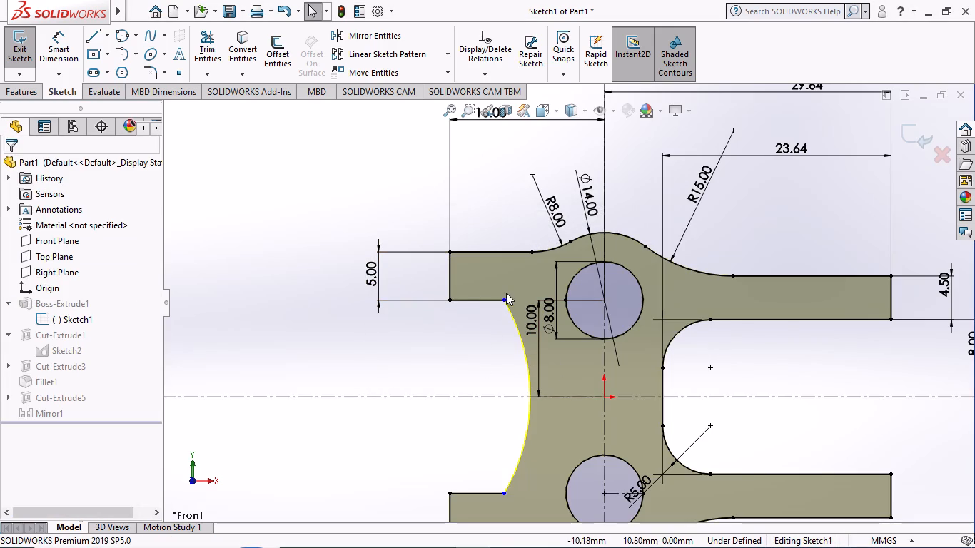
# Dimension the length of the upper rear lug's short inner edge at 6 mm.
pyautogui.click(59, 44)
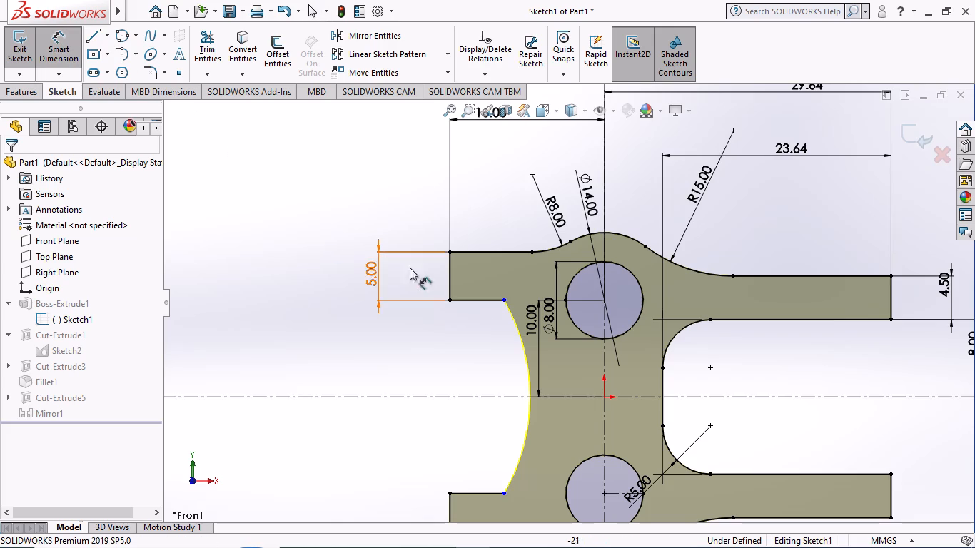
pyautogui.moveTo(472, 302); pyautogui.dragTo(471, 311)
pyautogui.click(471, 322)
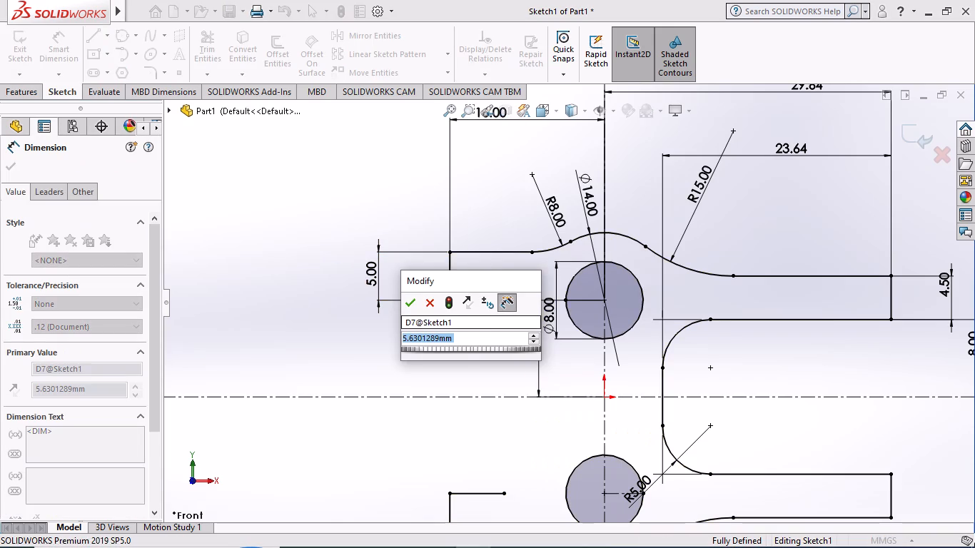
pyautogui.press('6')
pyautogui.press('Return')
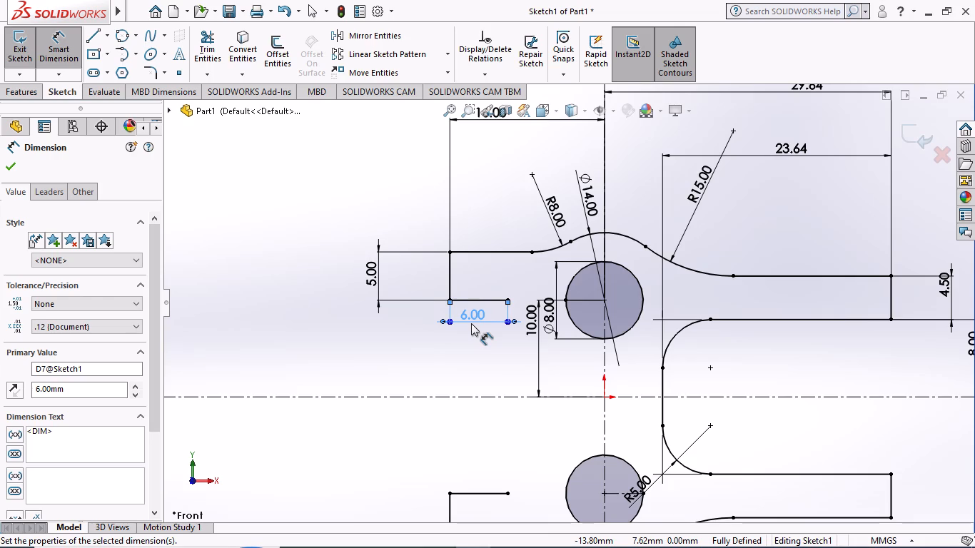
# Change the length of the upper rear lug's inner edge to 7 mm.
pyautogui.doubleClick(472, 311)
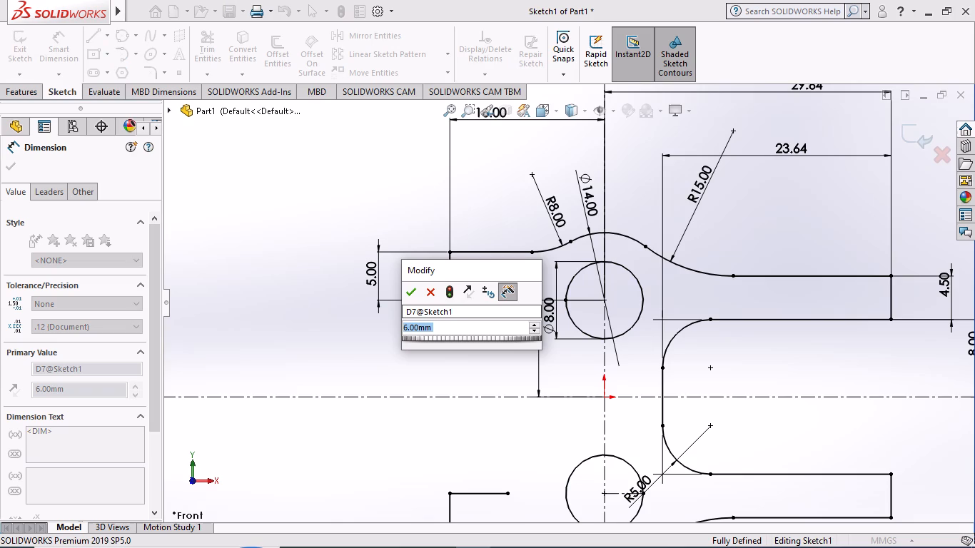
pyautogui.press('7')
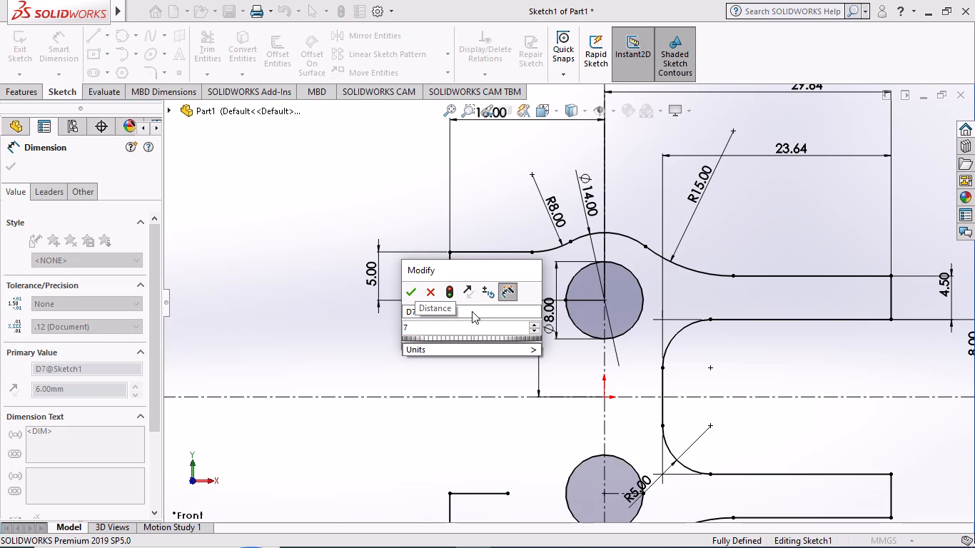
pyautogui.press('Return')
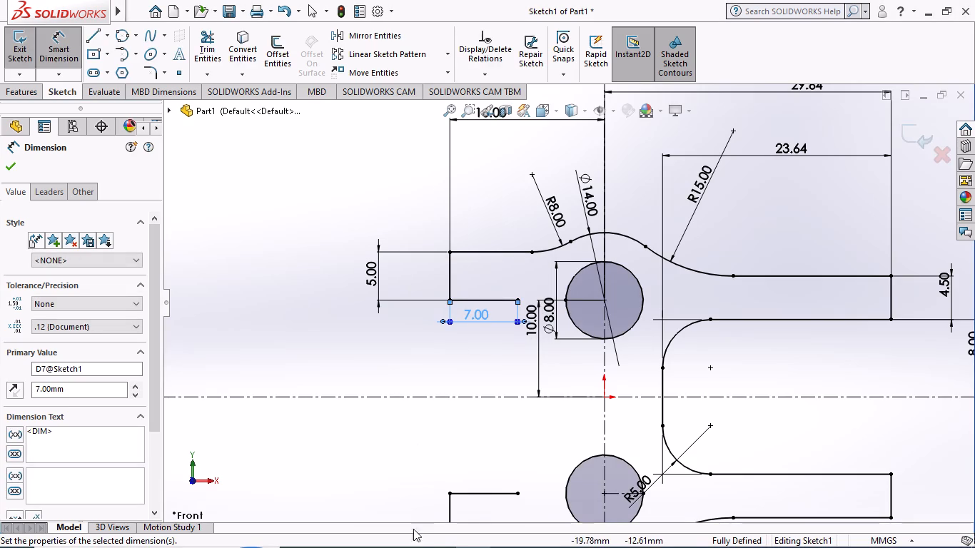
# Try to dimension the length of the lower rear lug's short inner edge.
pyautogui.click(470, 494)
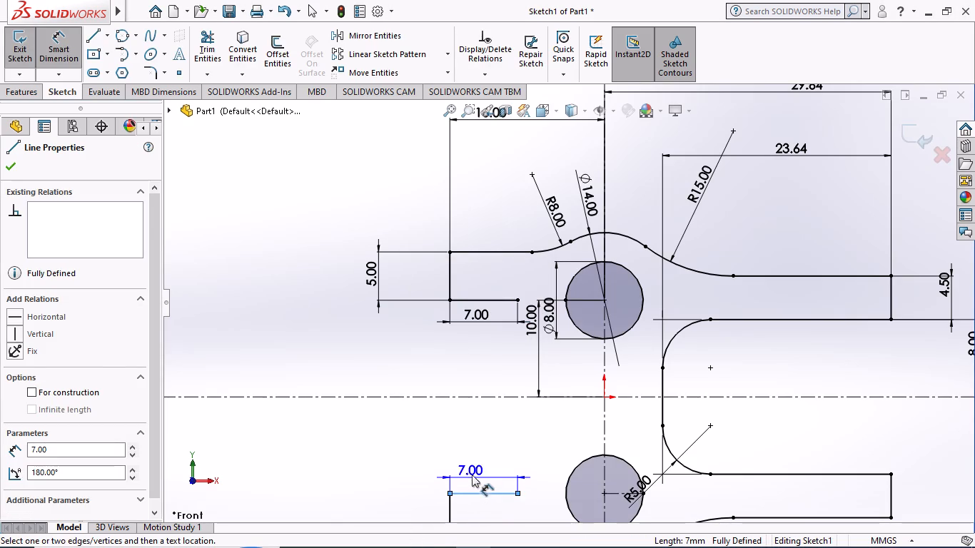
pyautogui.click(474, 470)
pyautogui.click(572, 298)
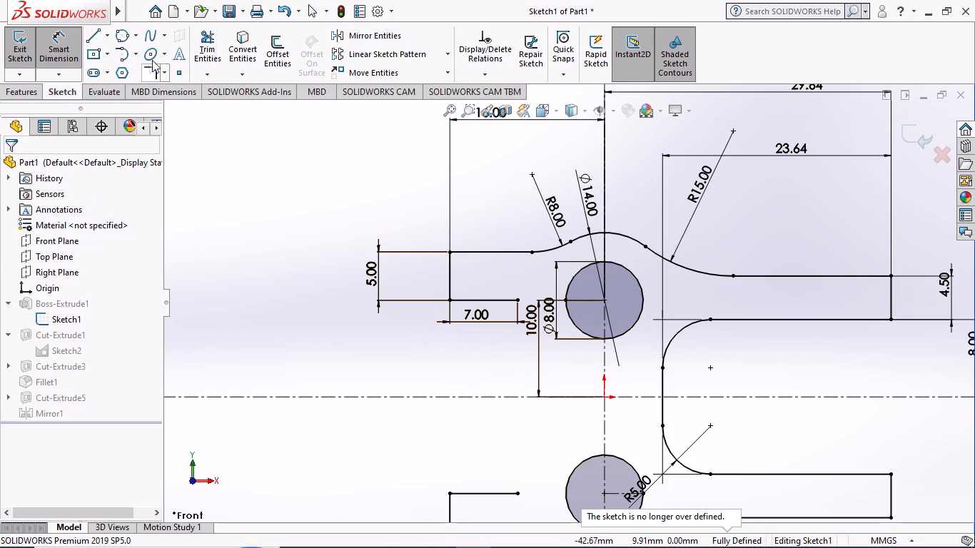
# Draw a perimeter circle of about 16.67 mm radius through the free ends of both rear lugs' inner edges.
pyautogui.click(123, 31)
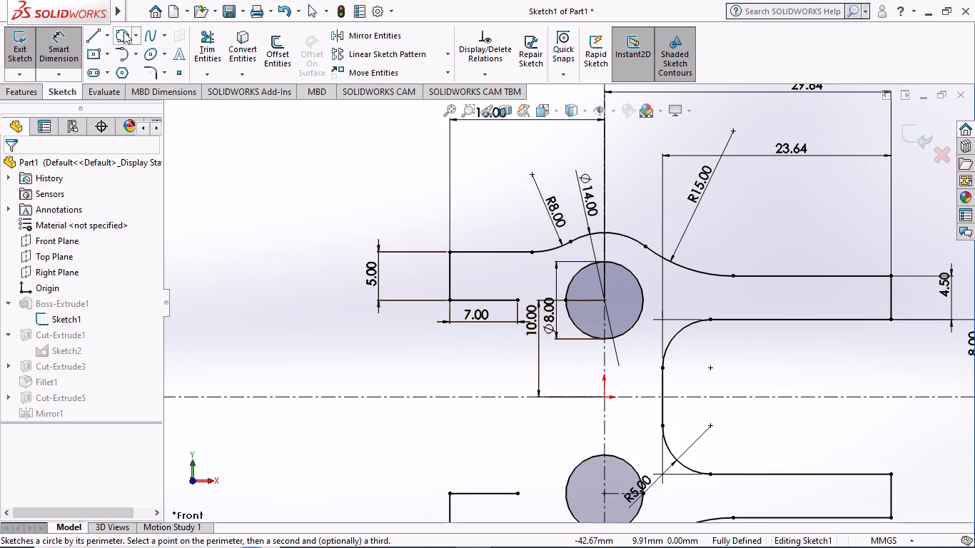
pyautogui.click(515, 300)
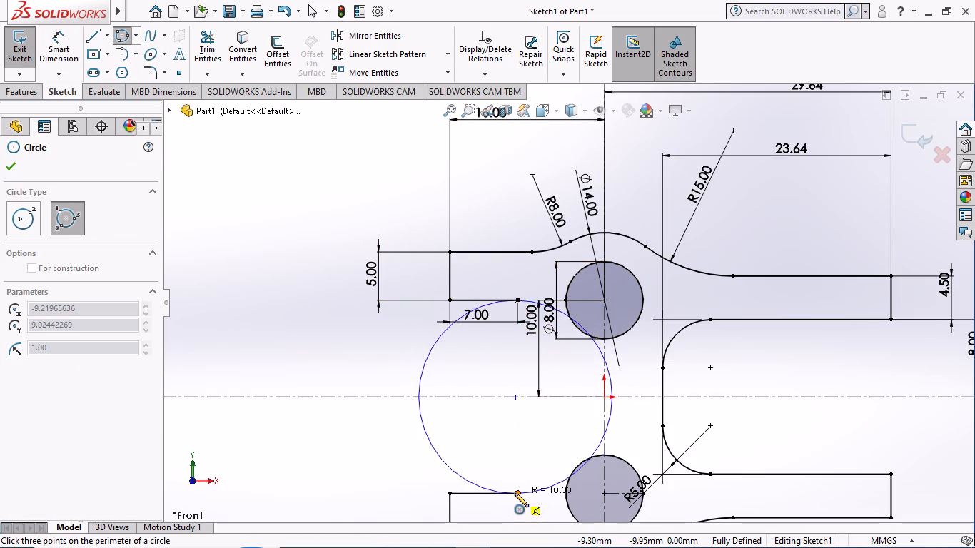
pyautogui.click(517, 492)
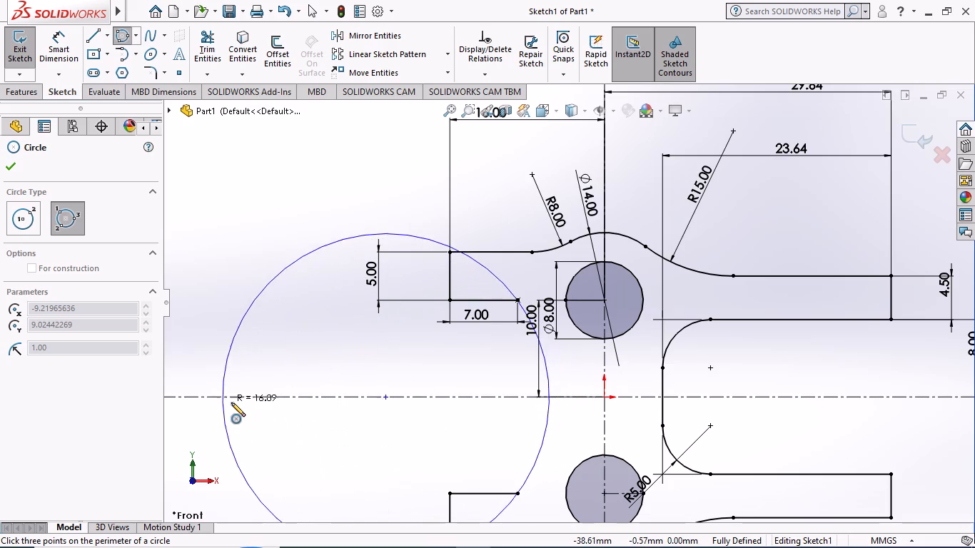
pyautogui.scroll(2, 231, 402)
pyautogui.click(333, 390)
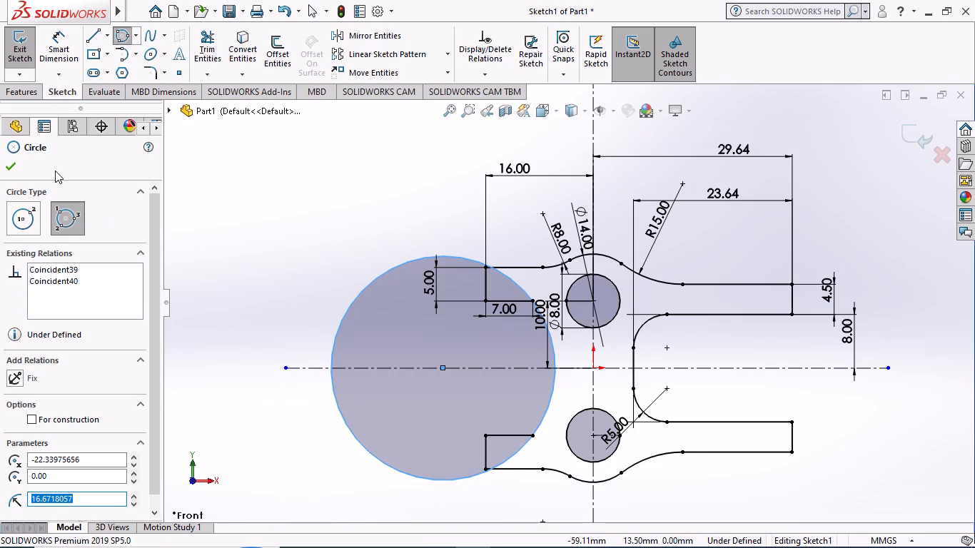
pyautogui.click(9, 163)
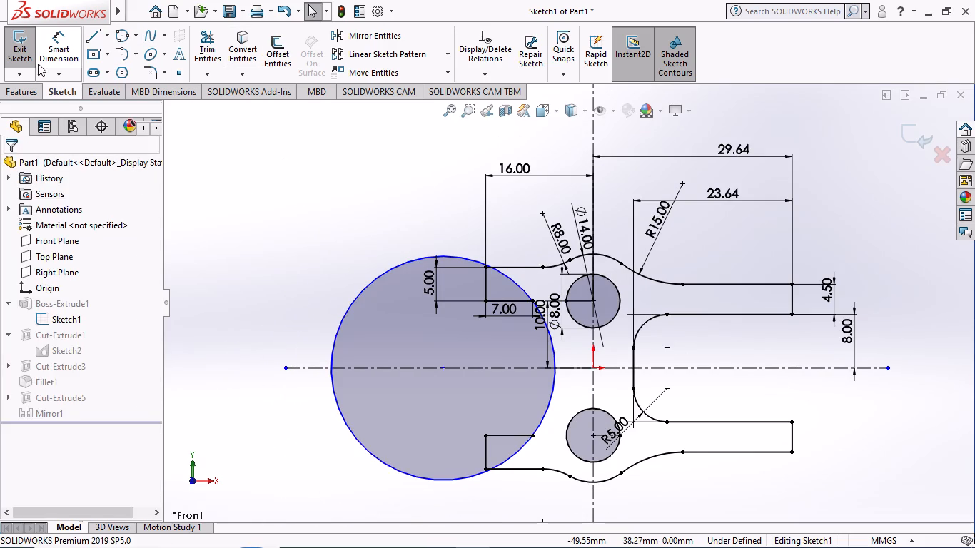
# Trim the circle to its concave arc between the free ends of the two rear lugs' inner edges.
pyautogui.click(202, 43)
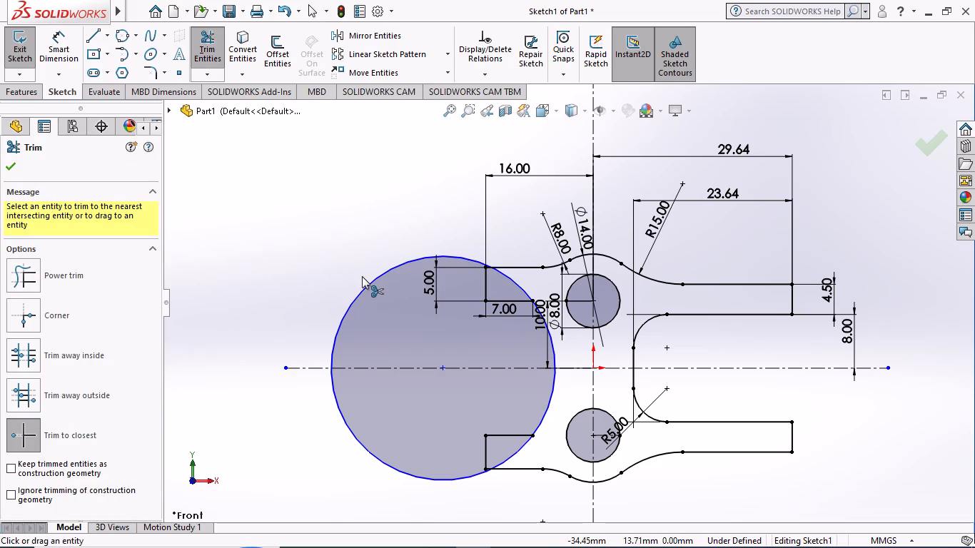
pyautogui.click(366, 284)
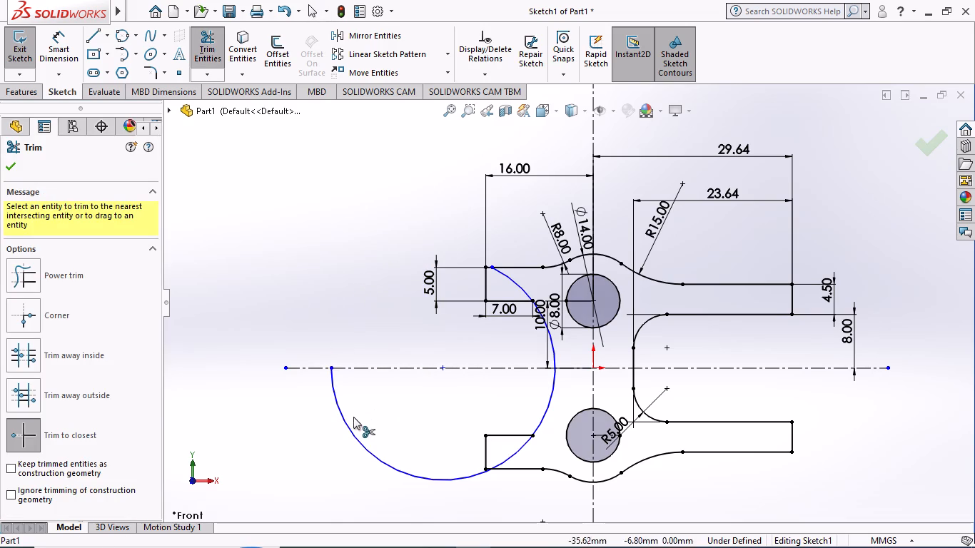
pyautogui.click(350, 429)
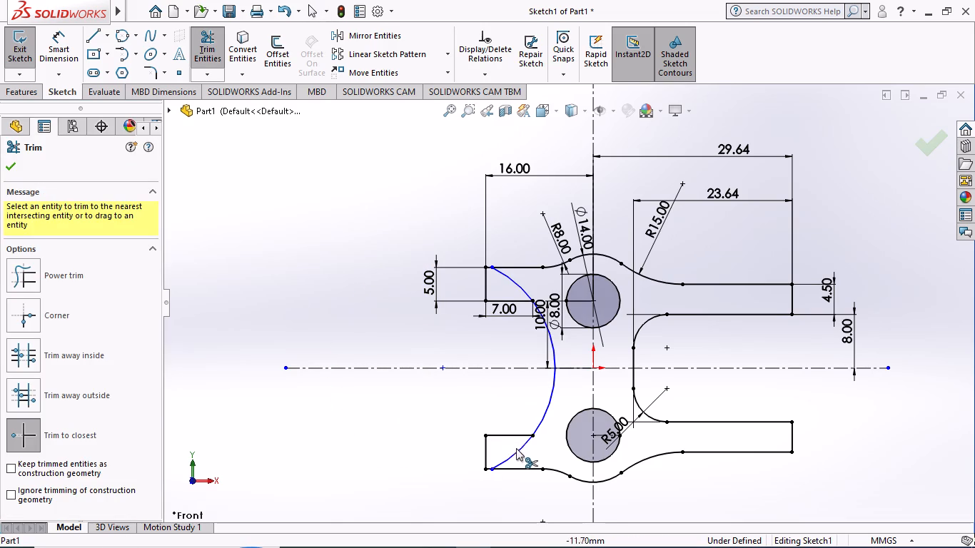
pyautogui.click(516, 449)
pyautogui.scroll(-2, 520, 262)
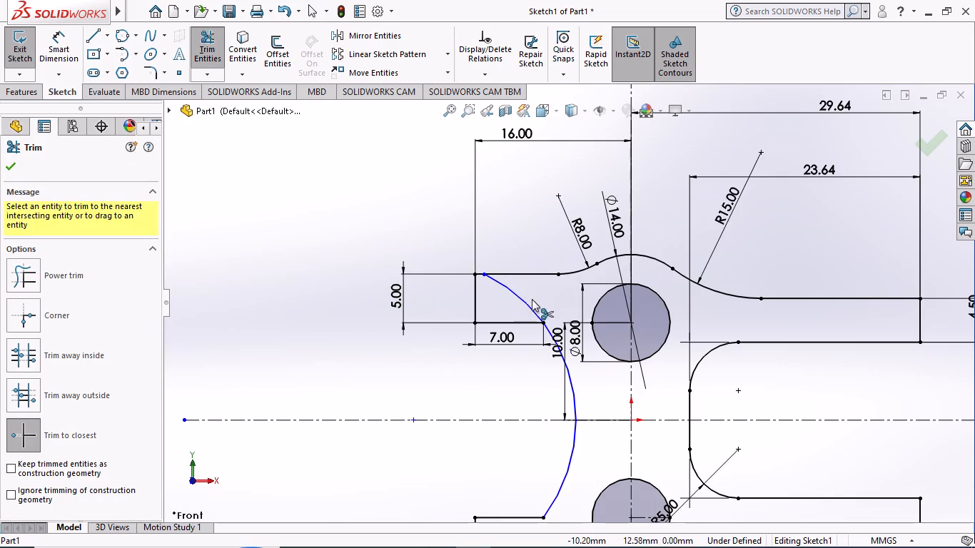
pyautogui.click(522, 298)
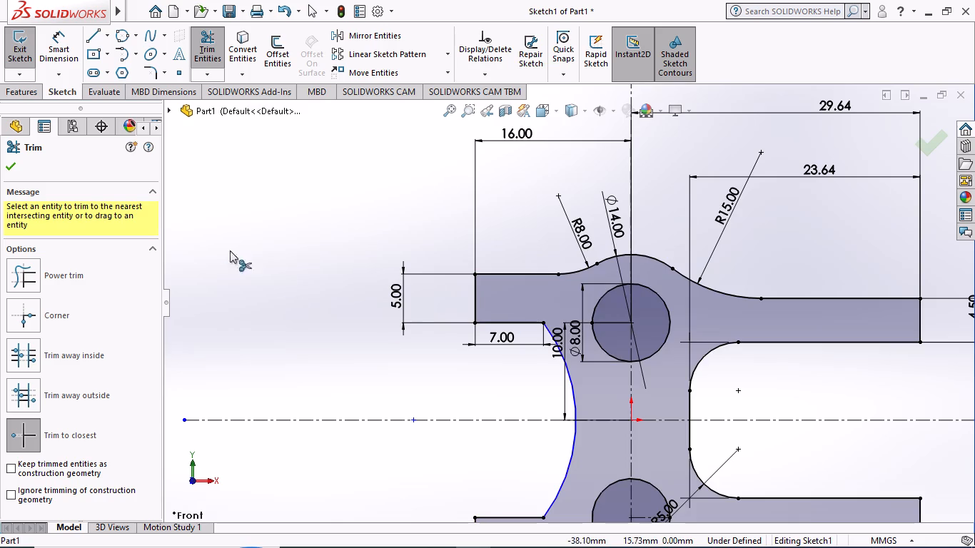
# Dimension the new concave arc between the rear lugs with a 20 mm radius.
pyautogui.click(57, 46)
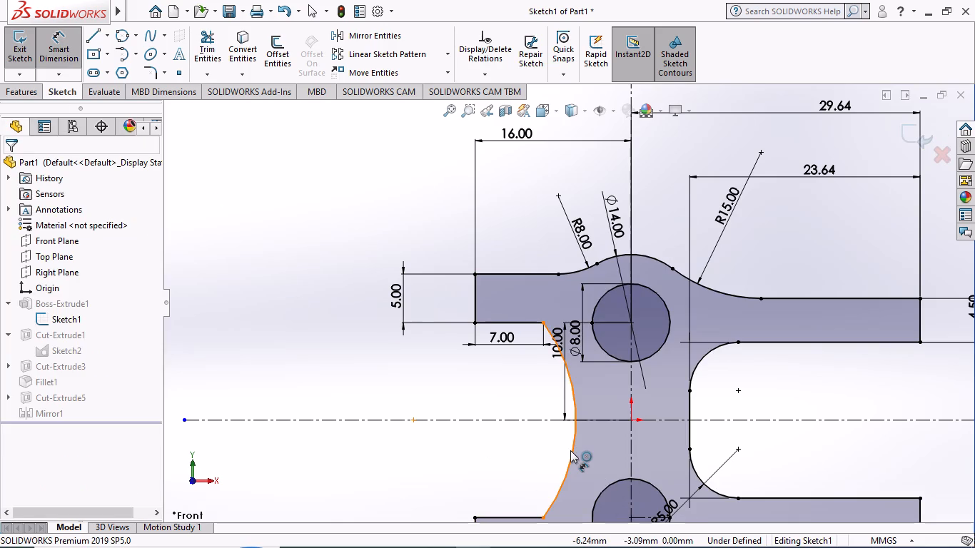
pyautogui.click(570, 450)
pyautogui.click(494, 441)
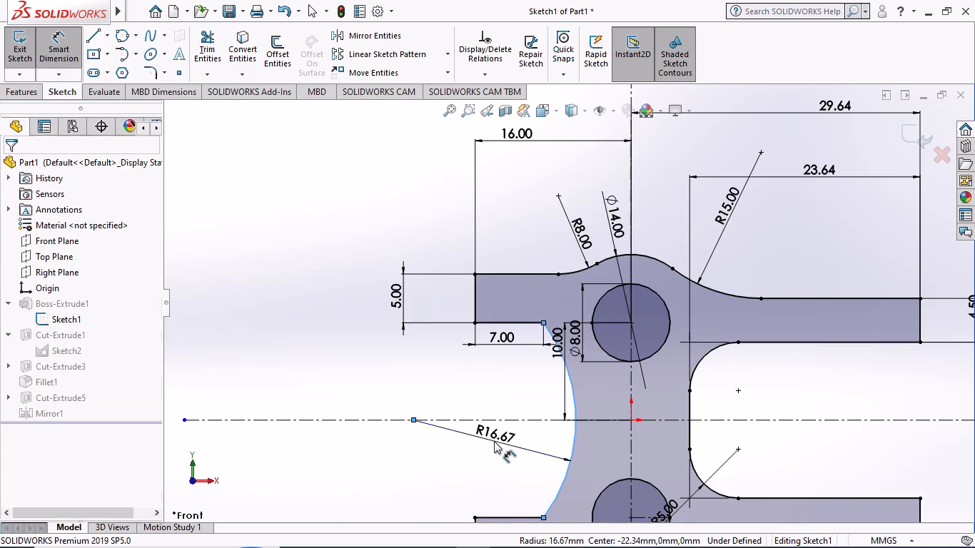
pyautogui.write('20')
pyautogui.press('Return')
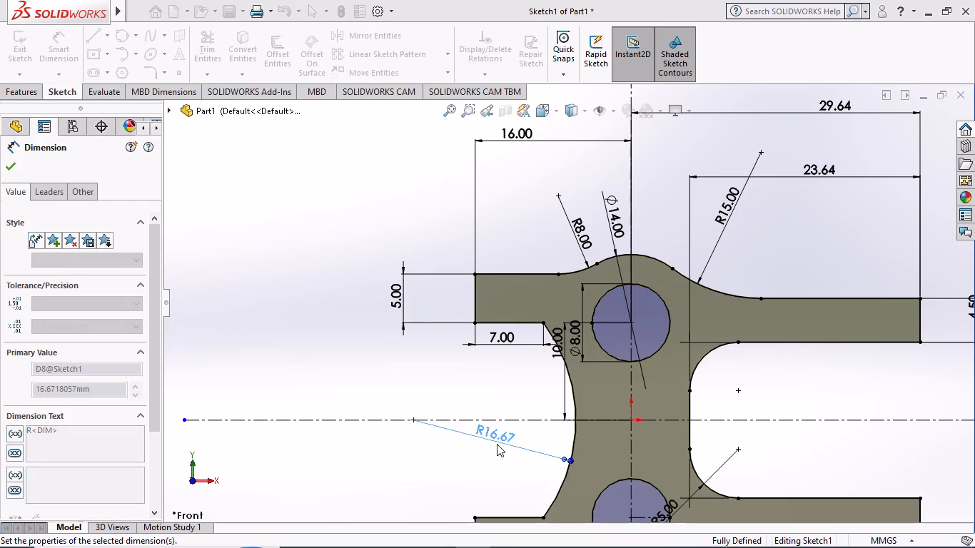
pyautogui.click(9, 166)
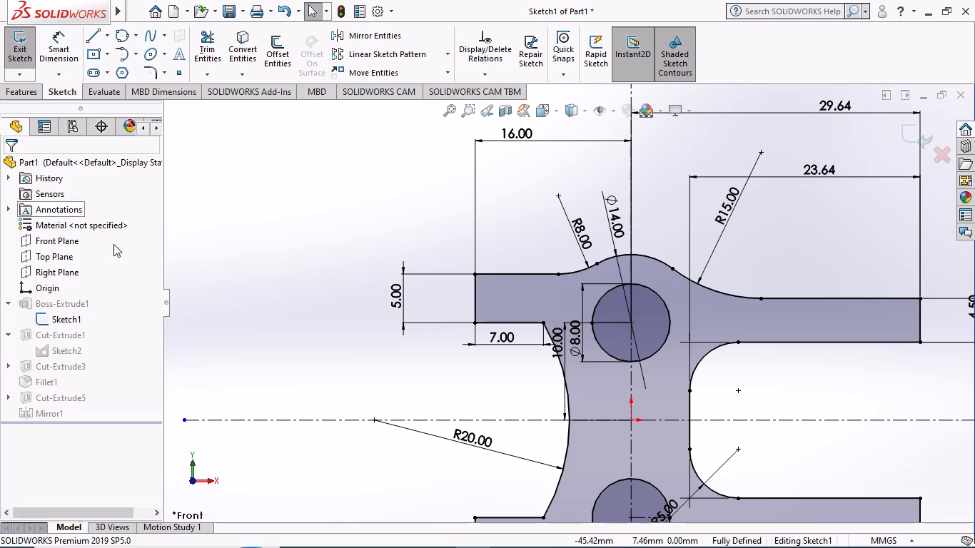
# Check the whole revised fork outline and exit Sketch1 to rebuild the part.
pyautogui.scroll(1, 321, 348)
pyautogui.scroll(1, 378, 371)
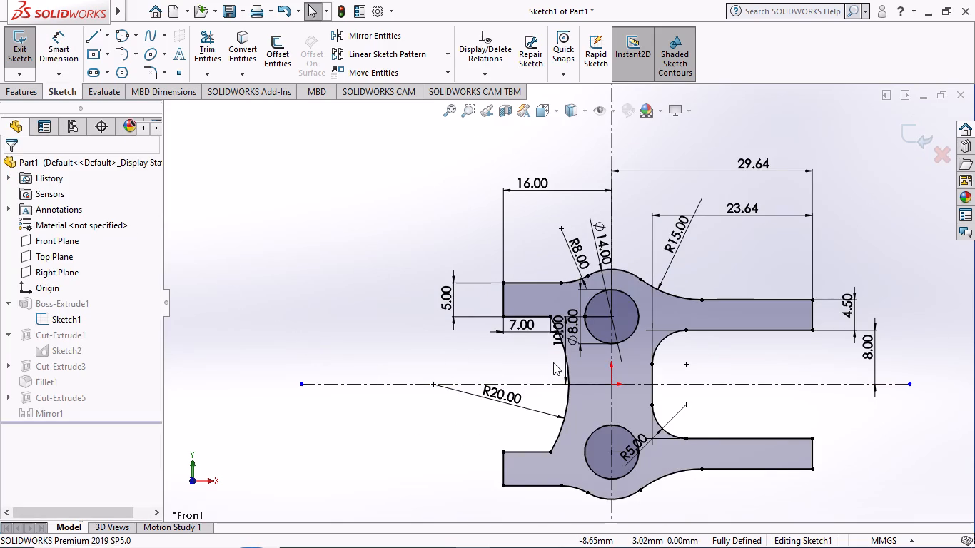
pyautogui.scroll(-2, 553, 362)
pyautogui.scroll(2, 554, 362)
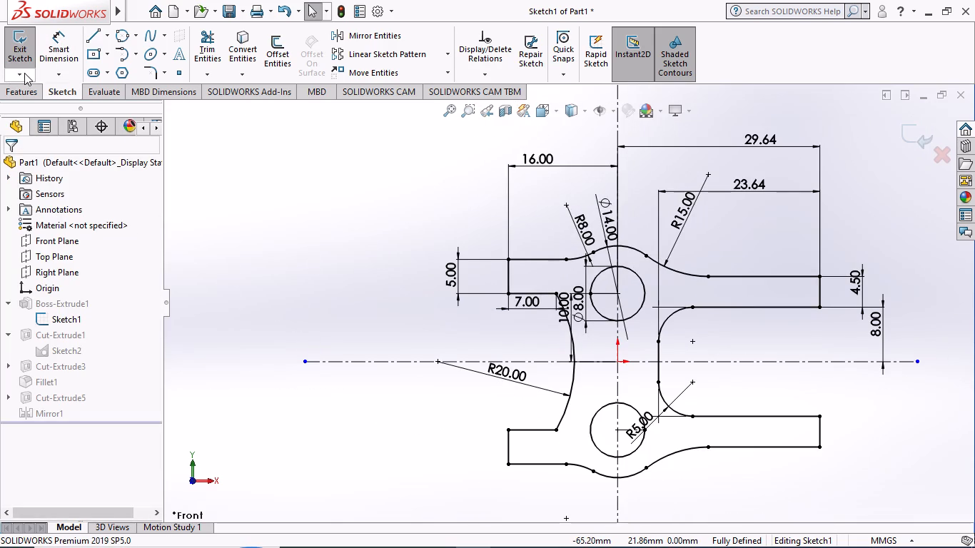
pyautogui.click(20, 49)
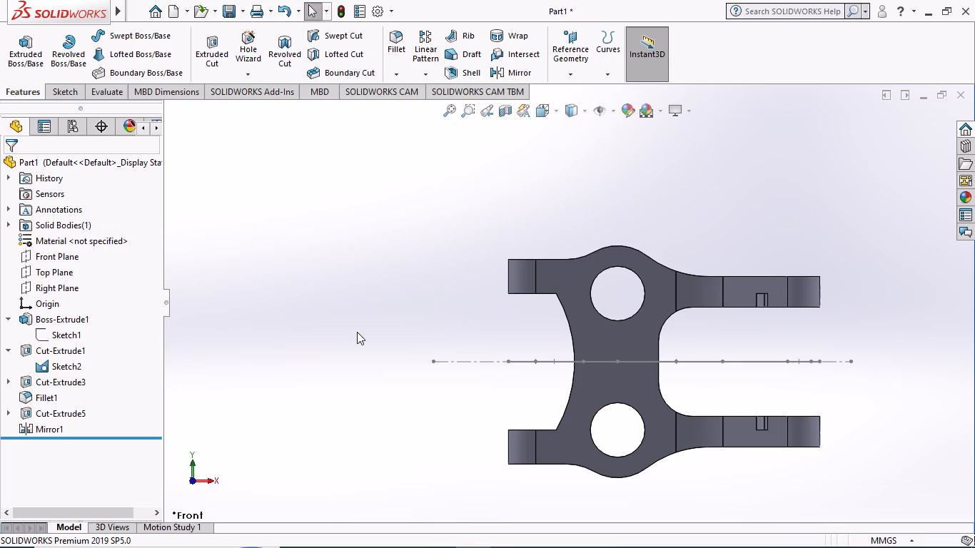
# Examine the rebuilt fork from several angles, especially the rear lugs and the concave arc between them.
pyautogui.moveTo(359, 284); pyautogui.dragTo(395, 460, button='middle')
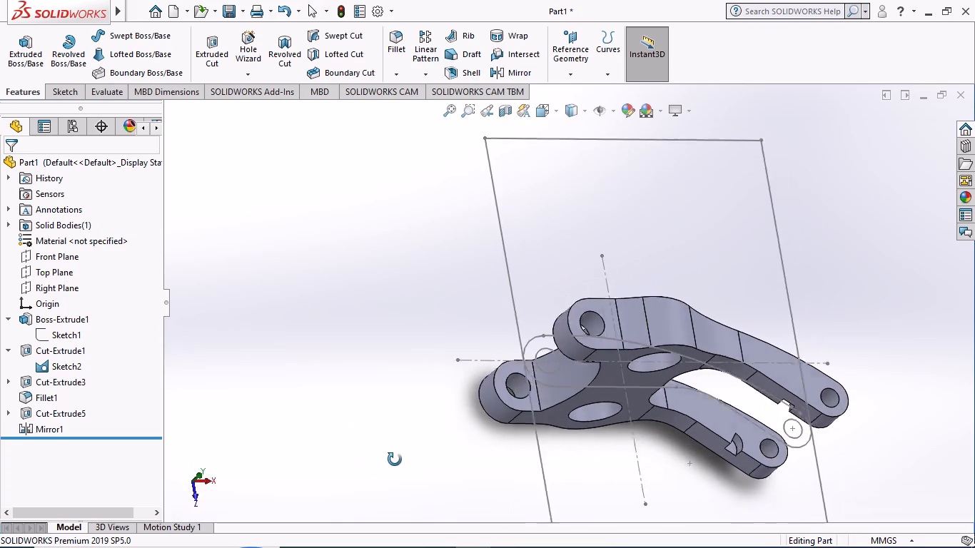
pyautogui.moveTo(395, 460); pyautogui.dragTo(367, 459, button='middle')
pyautogui.moveTo(360, 282); pyautogui.dragTo(345, 406, button='middle')
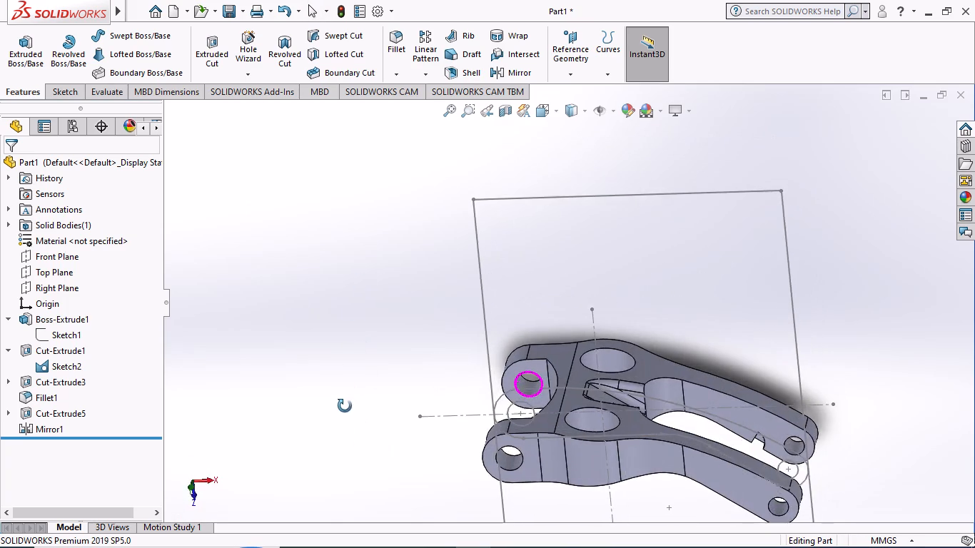
pyautogui.moveTo(345, 406); pyautogui.dragTo(354, 447, button='middle')
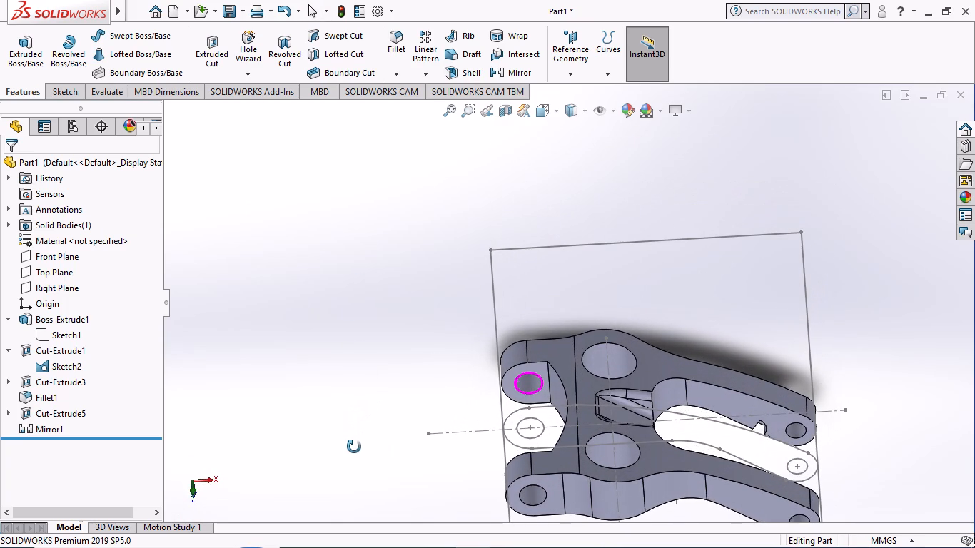
pyautogui.moveTo(354, 447); pyautogui.dragTo(356, 416, button='middle')
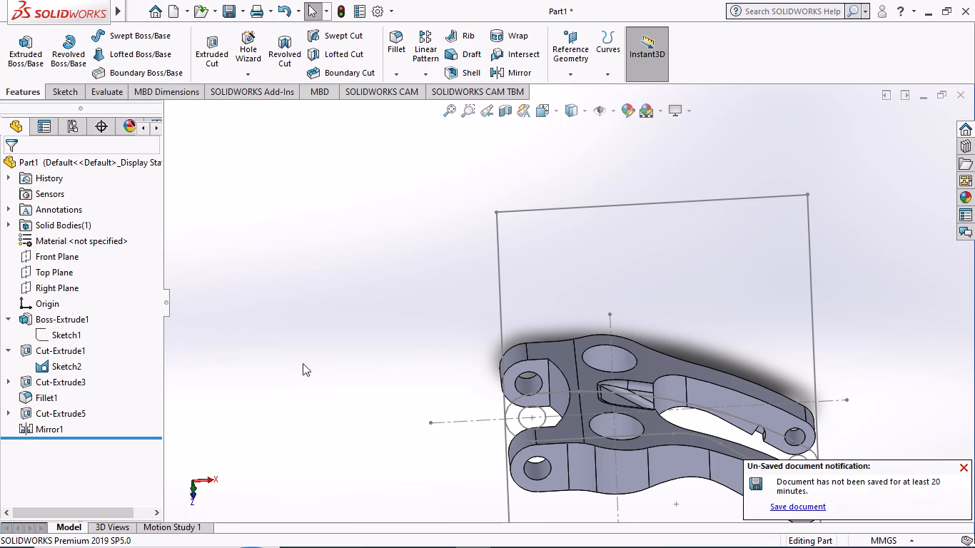
pyautogui.moveTo(322, 320); pyautogui.dragTo(322, 326, button='middle')
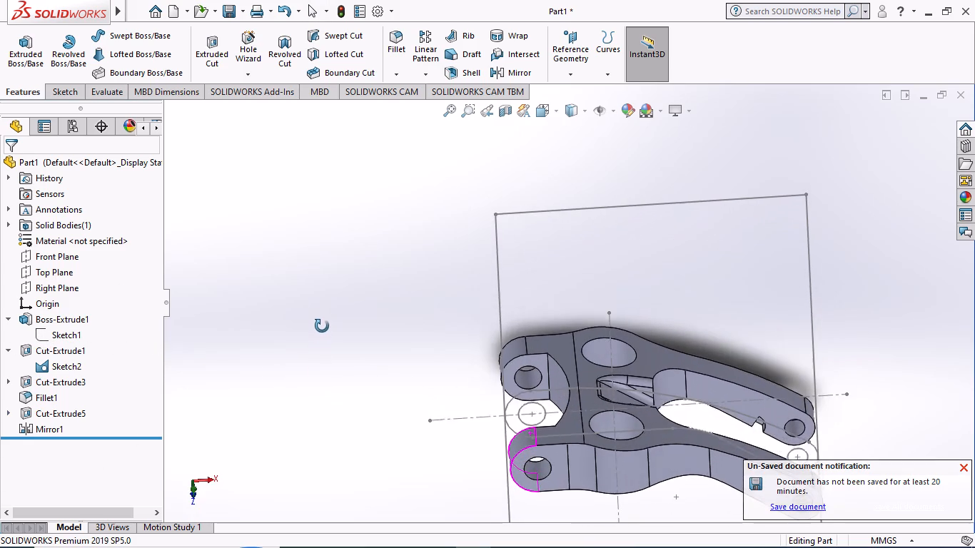
pyautogui.moveTo(322, 326); pyautogui.dragTo(335, 325, button='middle')
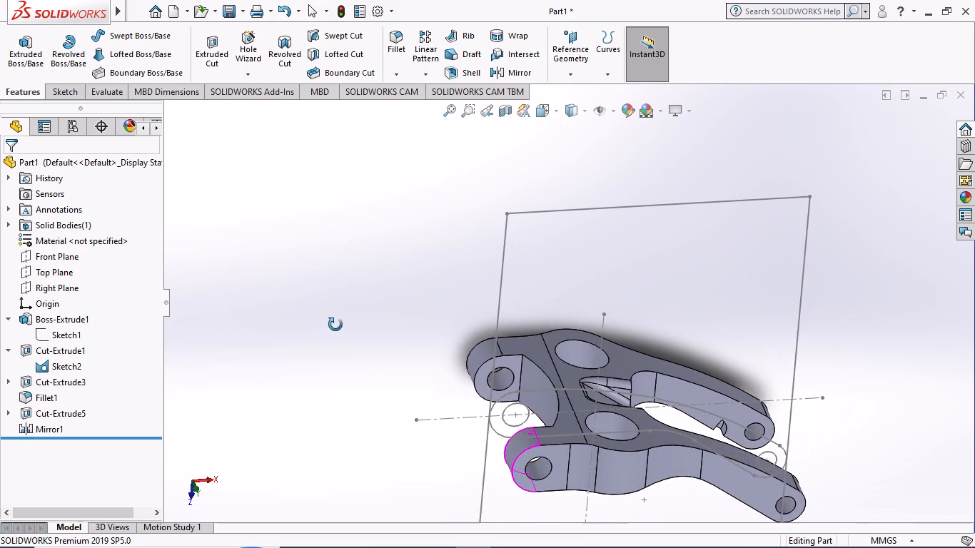
pyautogui.moveTo(335, 325); pyautogui.dragTo(325, 332, button='middle')
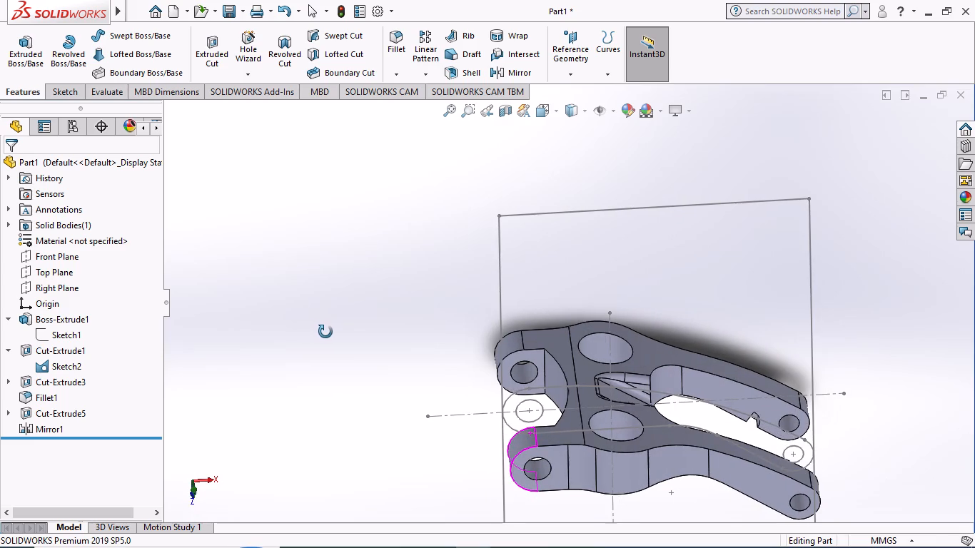
pyautogui.moveTo(325, 332); pyautogui.dragTo(320, 331, button='middle')
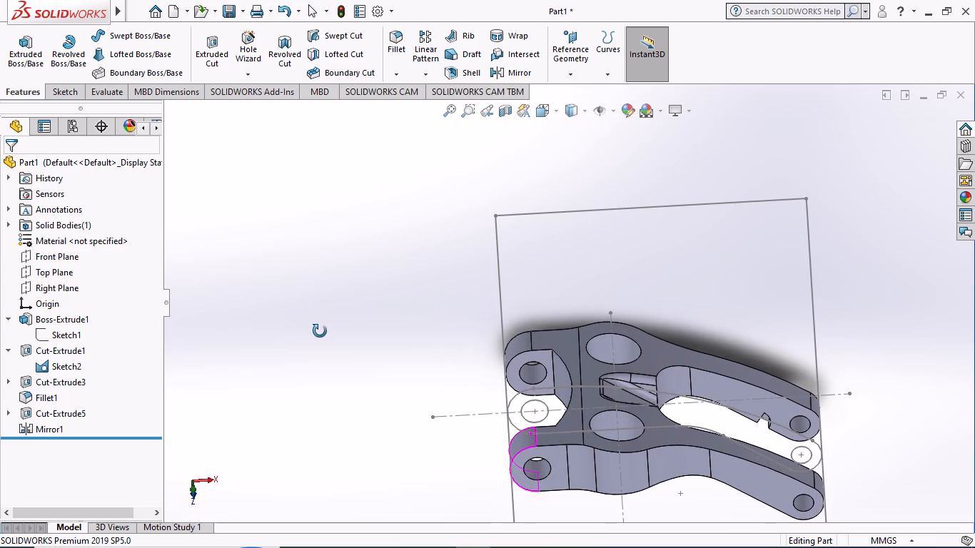
pyautogui.moveTo(320, 331); pyautogui.dragTo(316, 333, button='middle')
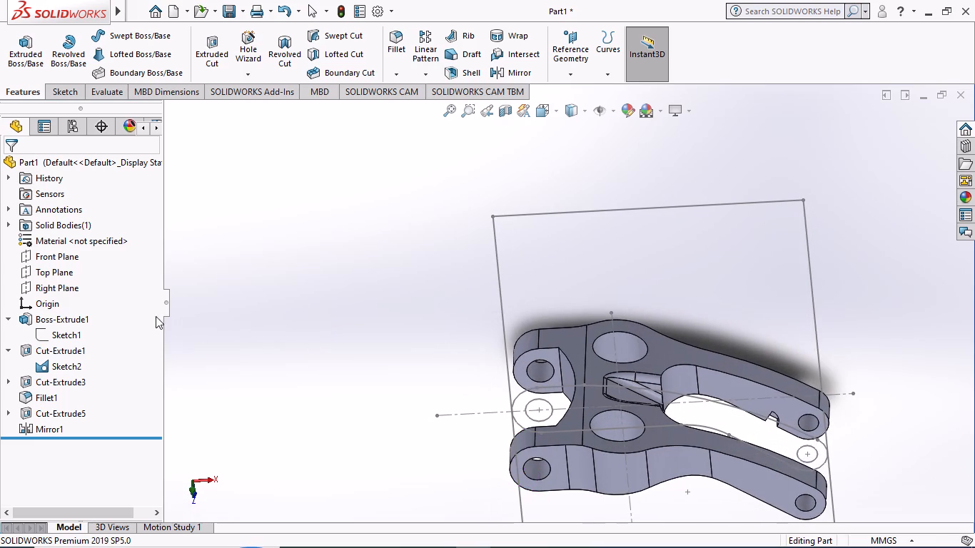
# Review the outline dimensions of Sketch1 in front view, exit the sketch, and inspect the rear lugs on the solid.
pyautogui.click(56, 335)
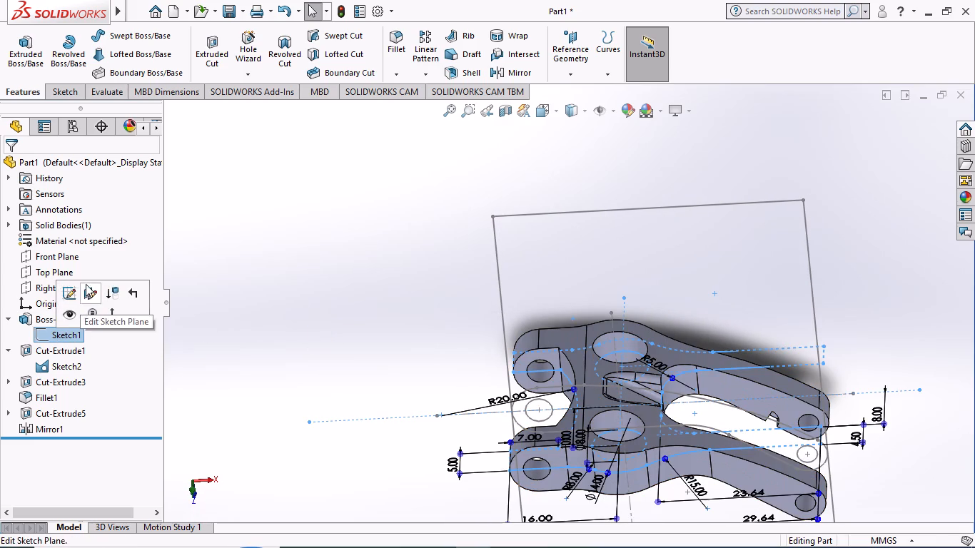
pyautogui.click(69, 295)
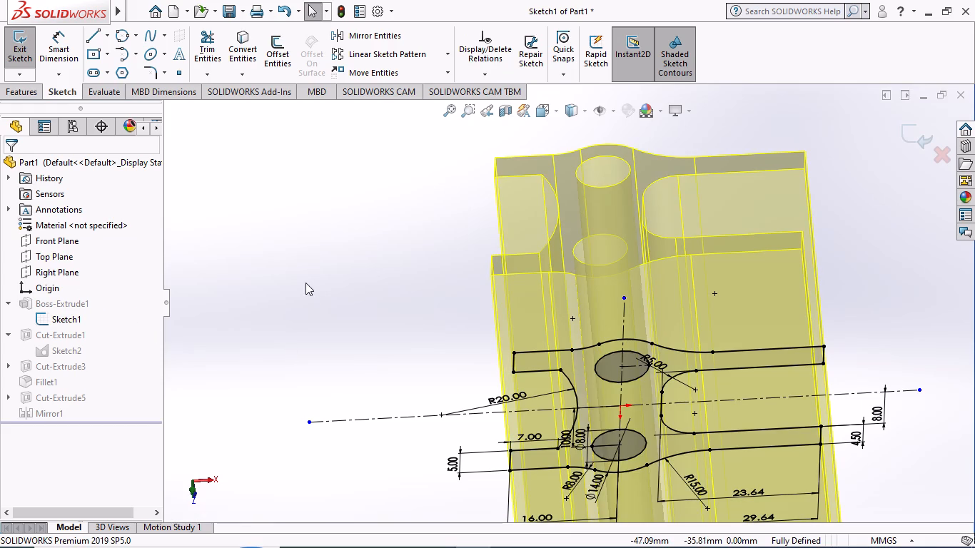
pyautogui.click(539, 108)
pyautogui.click(562, 165)
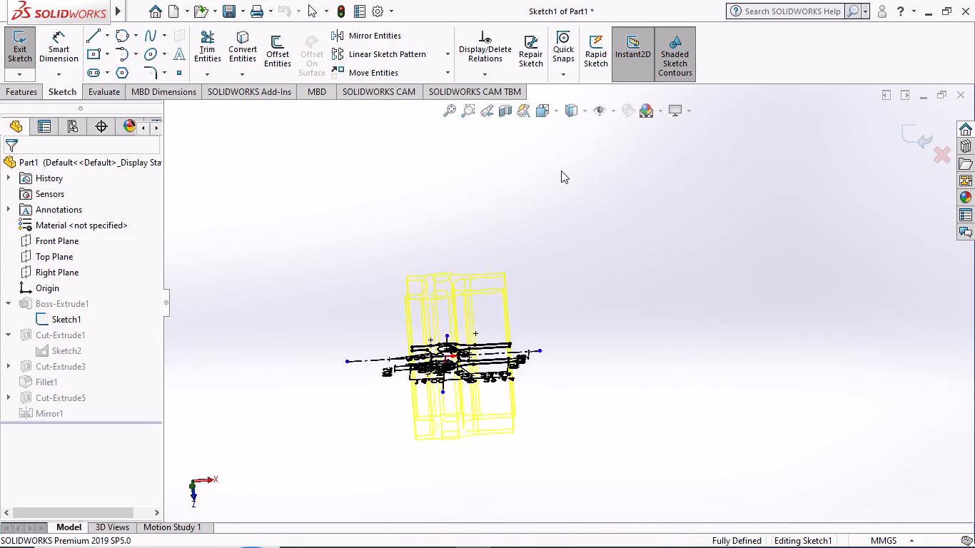
pyautogui.scroll(-4, 551, 315)
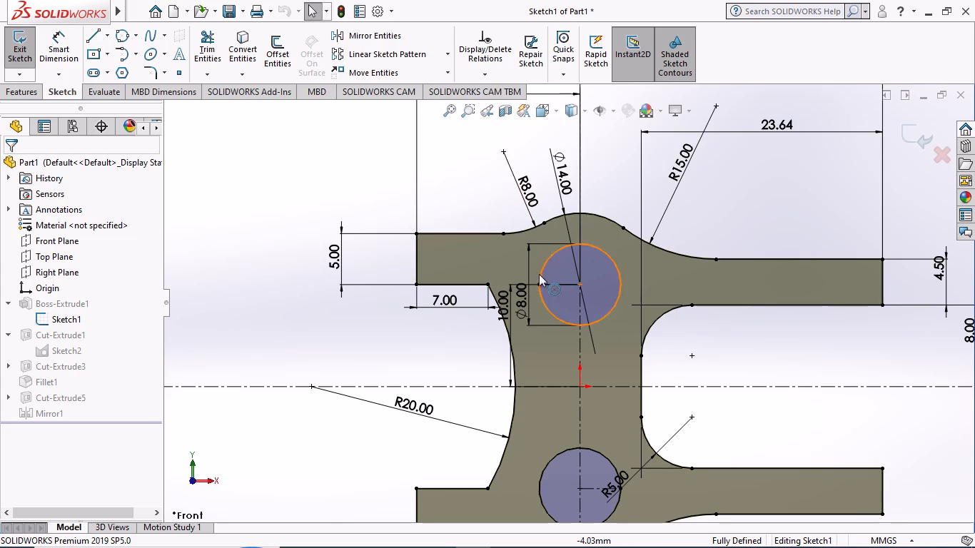
pyautogui.scroll(1, 424, 304)
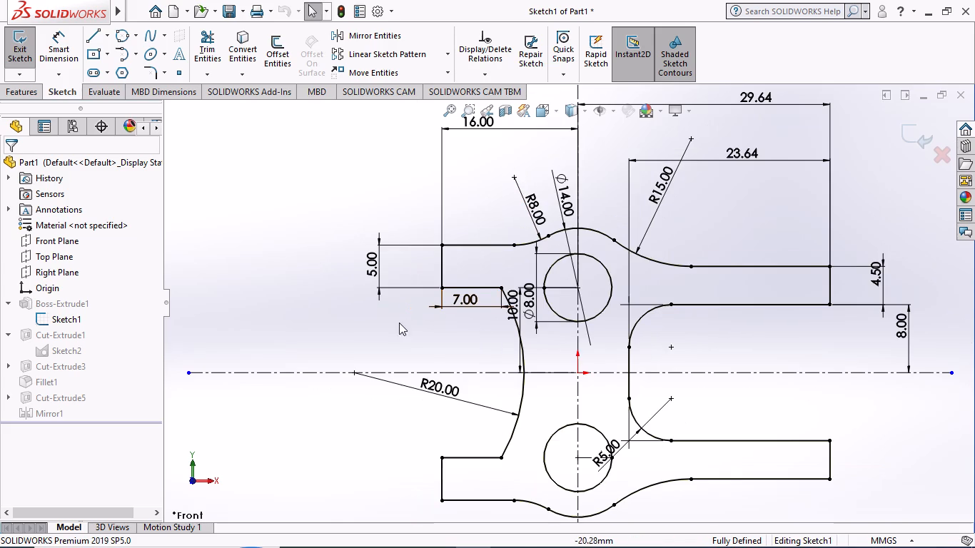
pyautogui.click(12, 50)
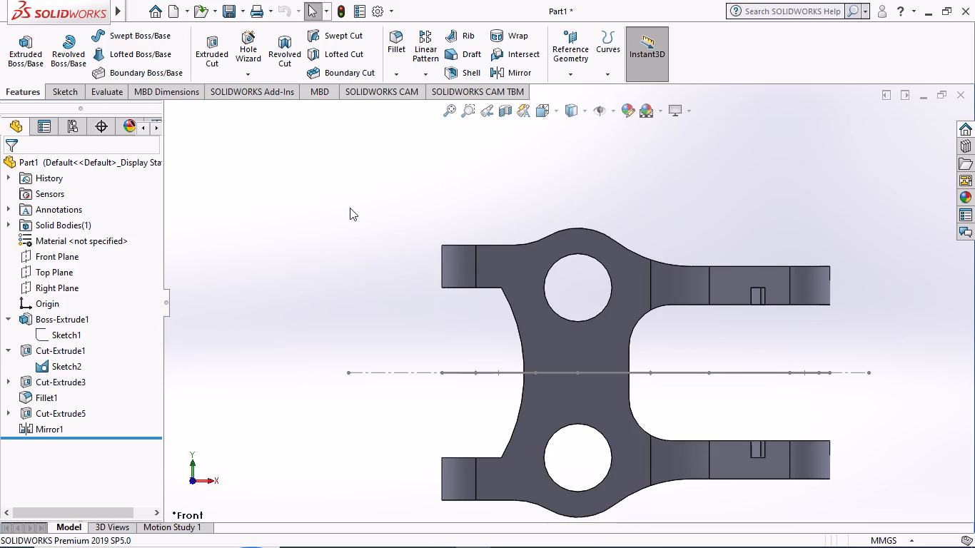
pyautogui.moveTo(350, 194); pyautogui.dragTo(346, 513, button='middle')
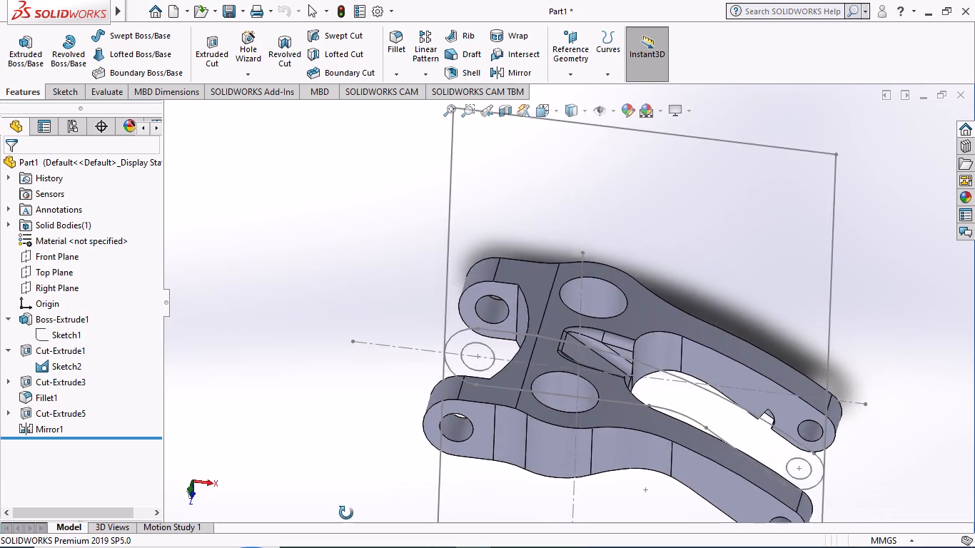
pyautogui.moveTo(346, 513); pyautogui.dragTo(357, 437, button='middle')
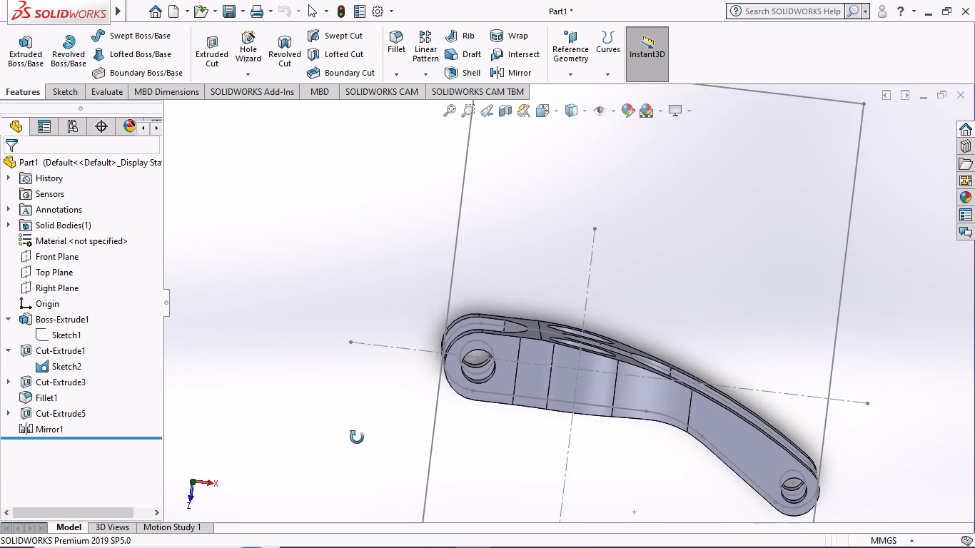
pyautogui.moveTo(357, 437); pyautogui.dragTo(358, 327, button='middle')
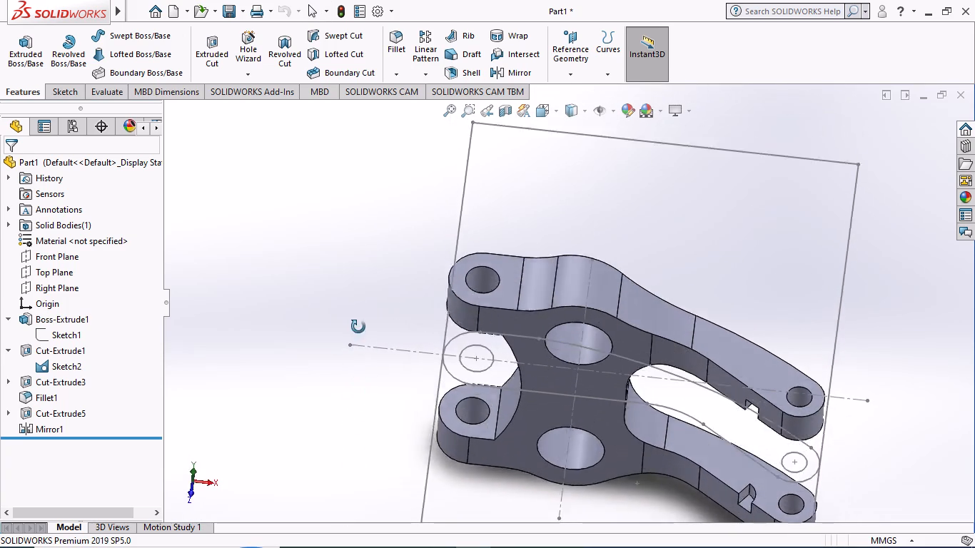
pyautogui.moveTo(358, 327); pyautogui.dragTo(366, 202, button='middle')
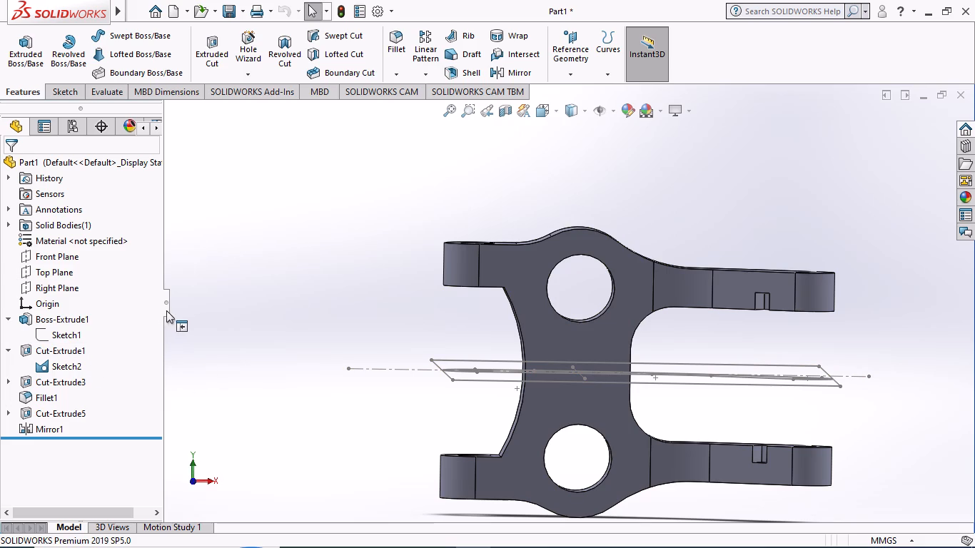
# Reopen Sketch1 under Boss-Extrude1 for editing and orient it to the front view.
pyautogui.click(56, 334)
pyautogui.click(71, 290)
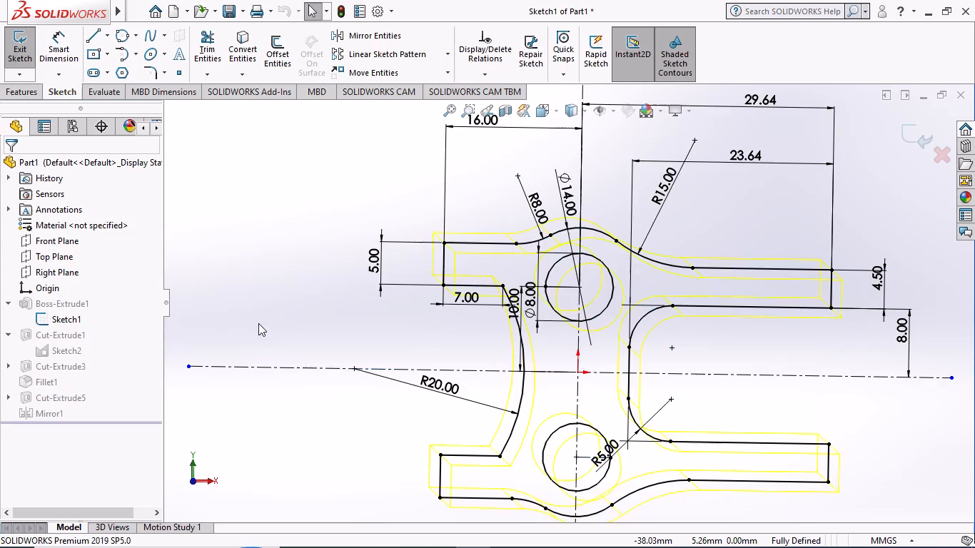
pyautogui.scroll(1, 275, 321)
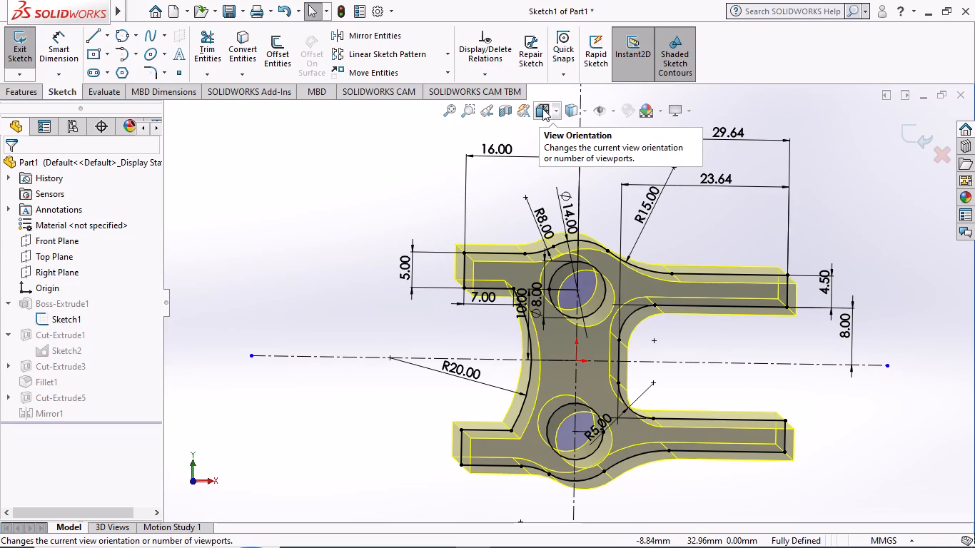
pyautogui.click(542, 108)
pyautogui.click(557, 167)
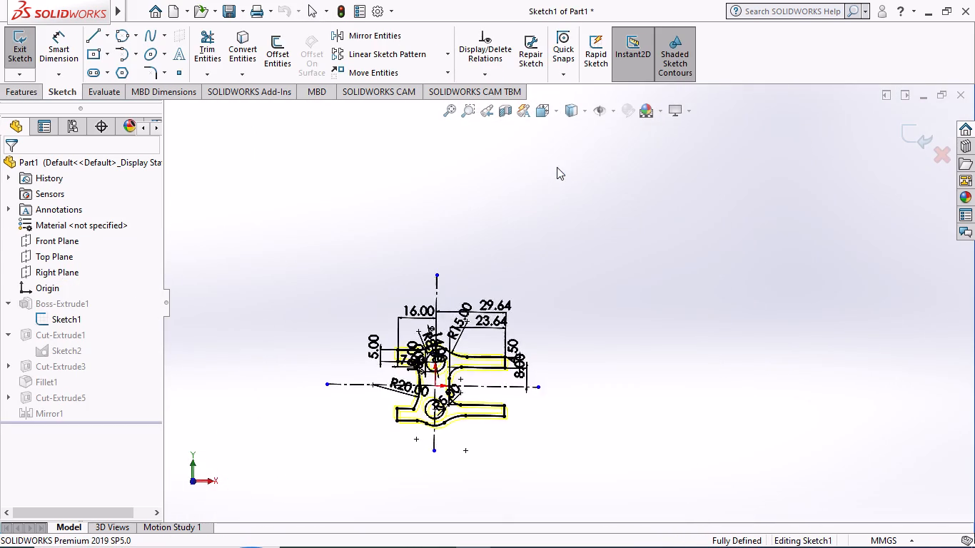
pyautogui.scroll(-6, 557, 273)
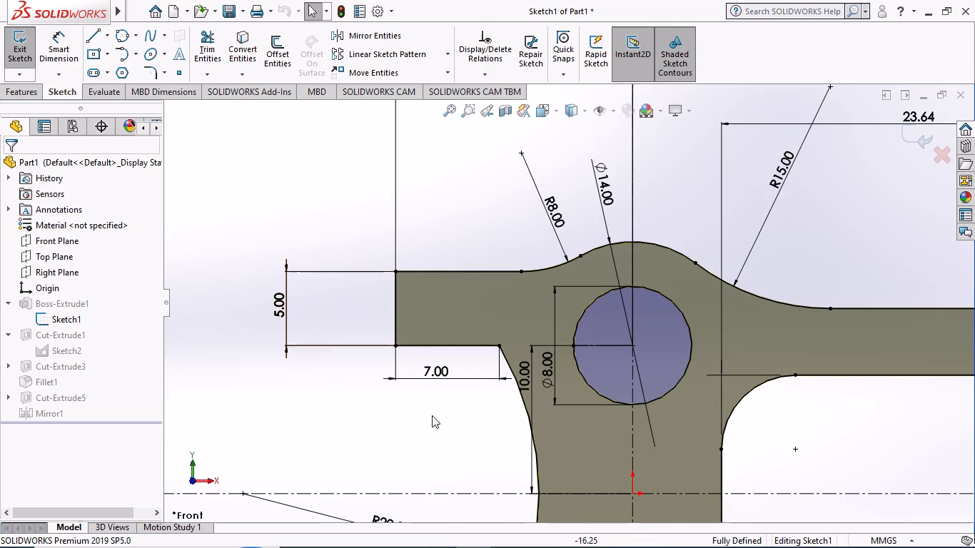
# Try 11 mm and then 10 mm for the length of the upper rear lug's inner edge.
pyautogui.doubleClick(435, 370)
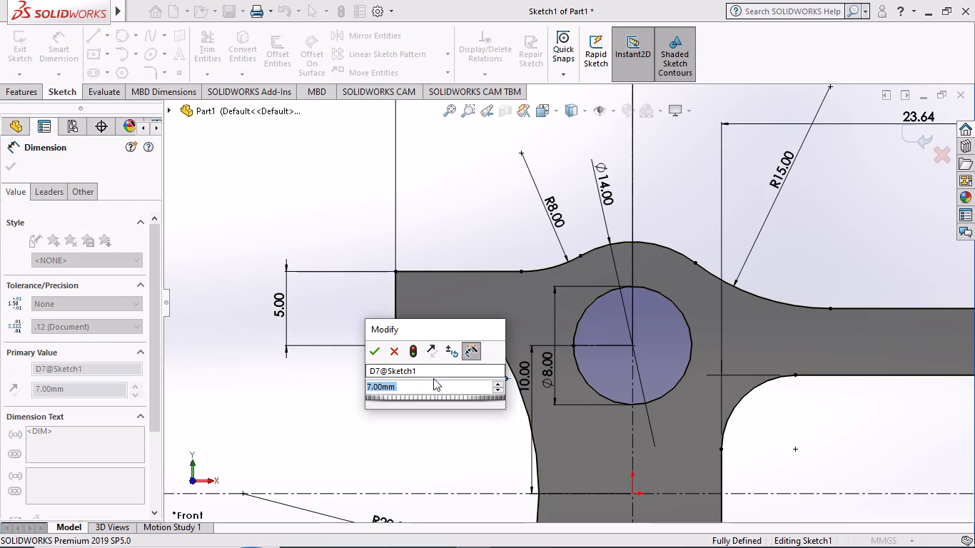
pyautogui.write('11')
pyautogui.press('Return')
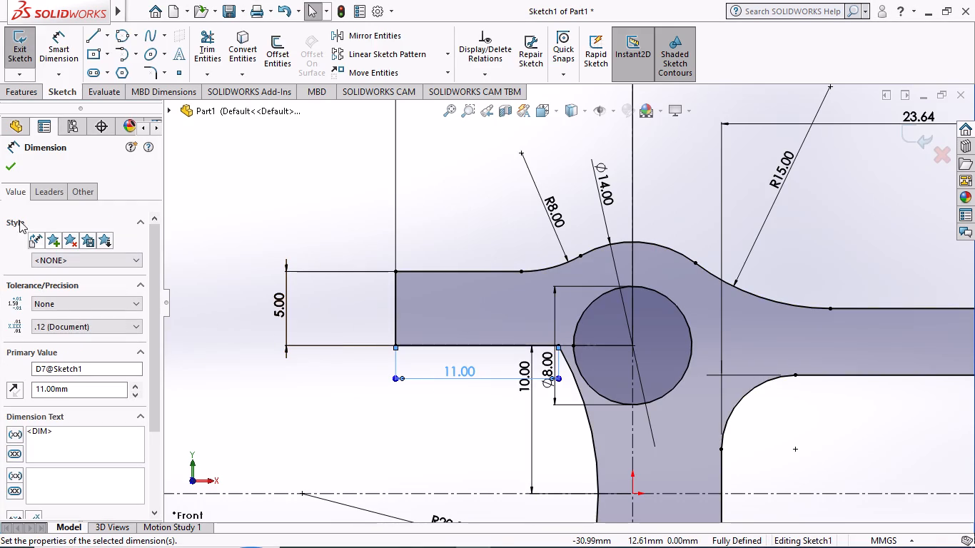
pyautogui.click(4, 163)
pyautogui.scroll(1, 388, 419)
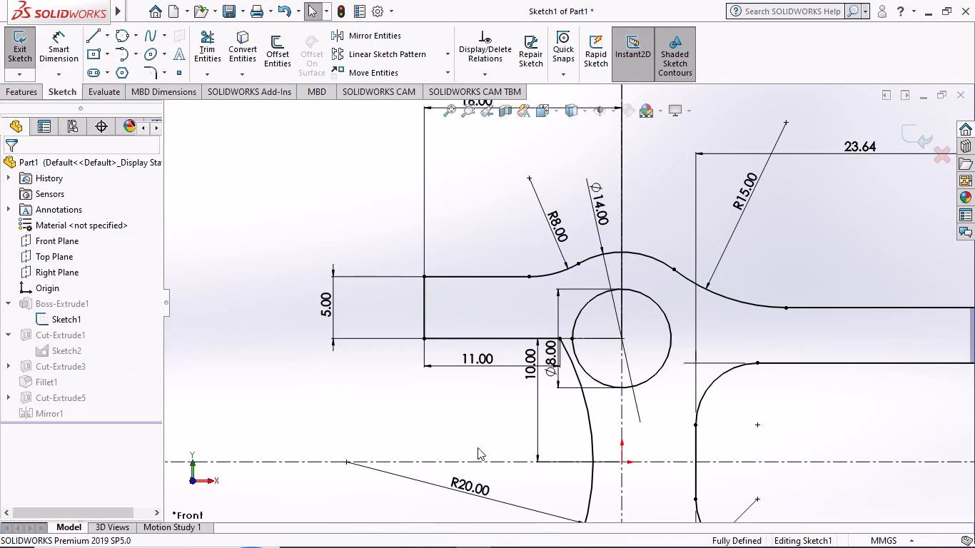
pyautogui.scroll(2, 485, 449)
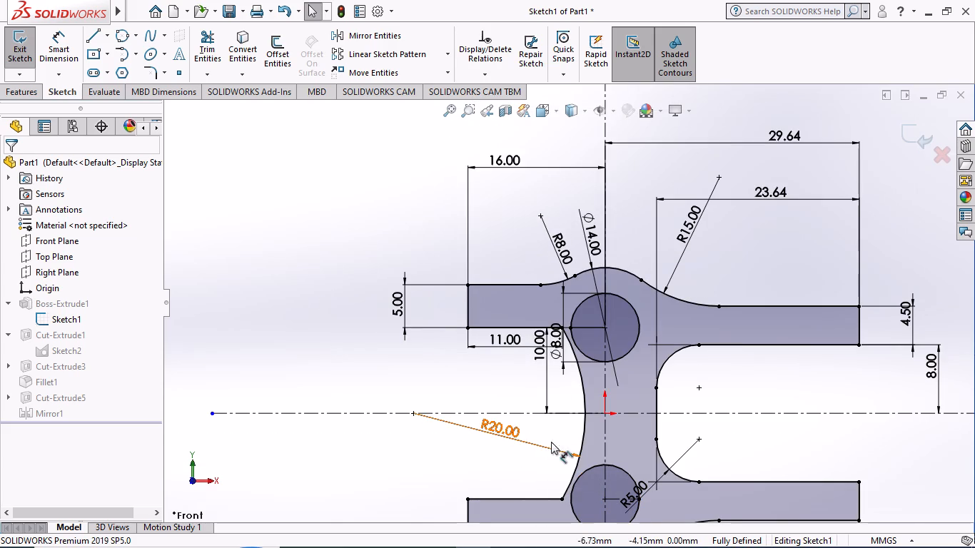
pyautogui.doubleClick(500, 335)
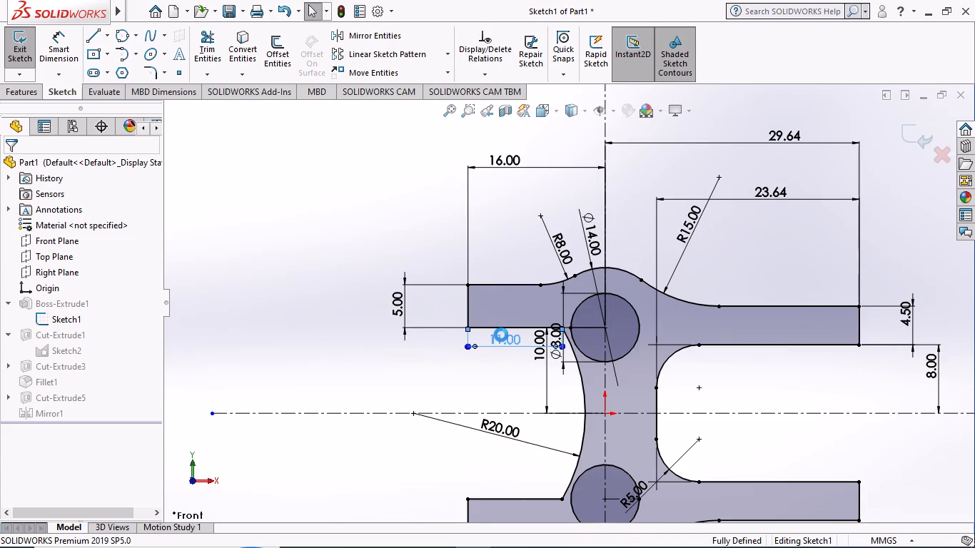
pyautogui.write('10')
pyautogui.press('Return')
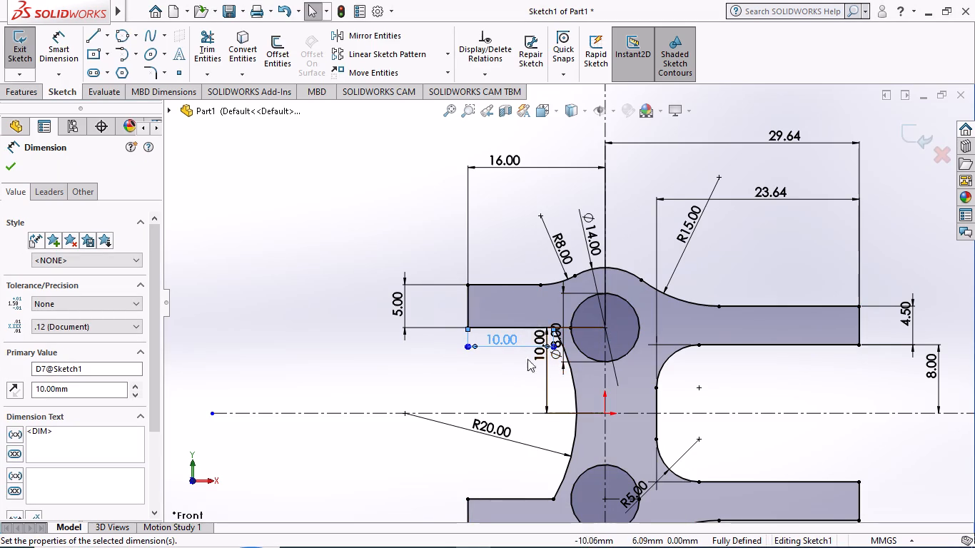
# Set the upper rear lug's inner edge length to 9 mm and exit Sketch1 to rebuild the part.
pyautogui.doubleClick(502, 336)
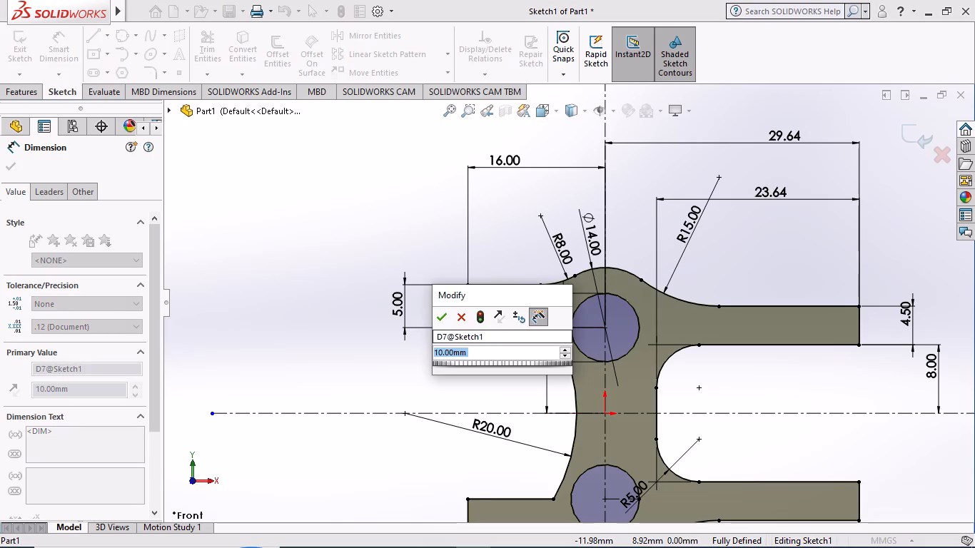
pyautogui.press('9')
pyautogui.press('Return')
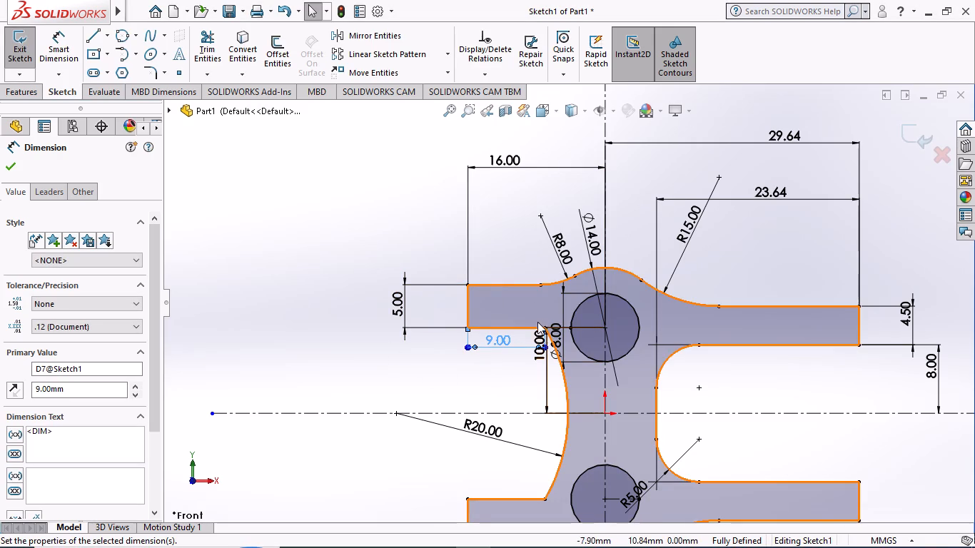
pyautogui.click(12, 171)
pyautogui.scroll(2, 358, 282)
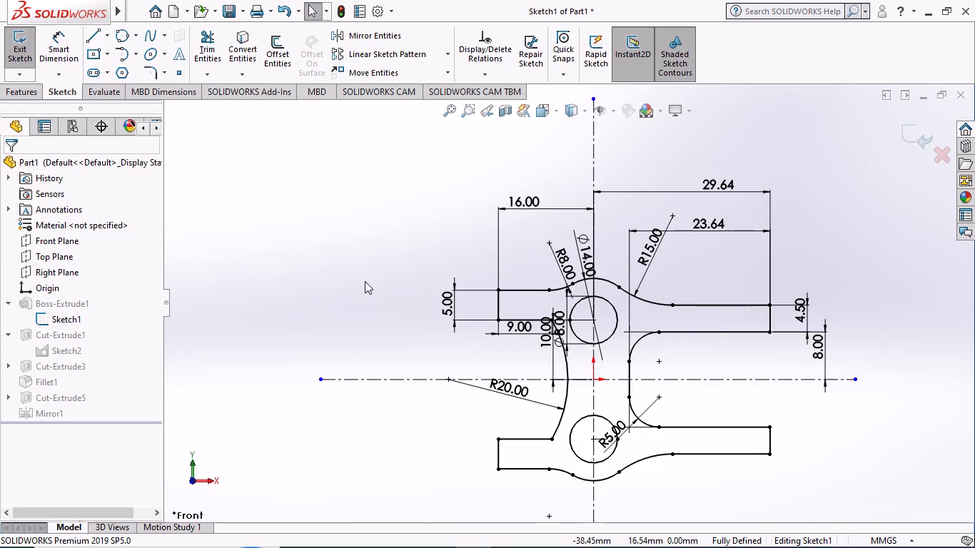
pyautogui.click(23, 46)
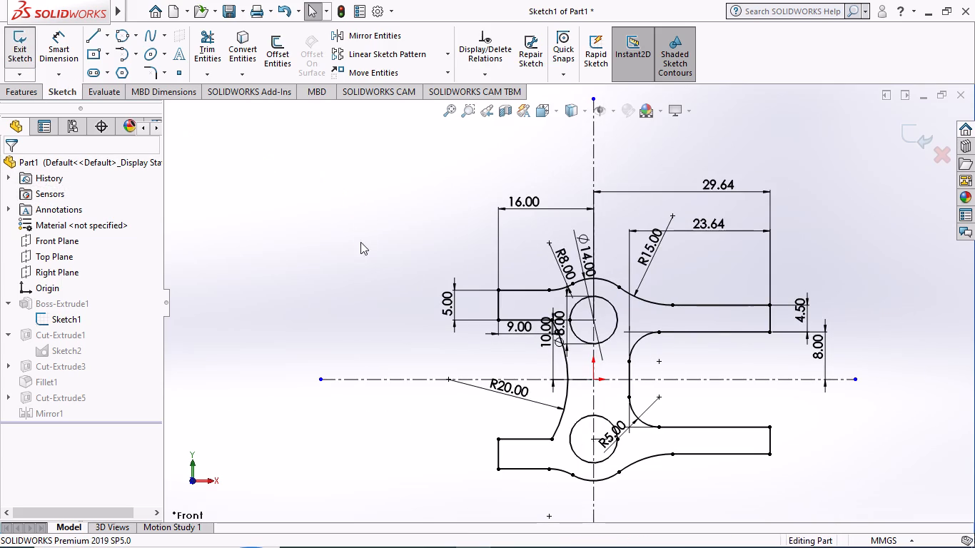
pyautogui.scroll(1, 375, 225)
pyautogui.moveTo(375, 225); pyautogui.dragTo(377, 360, button='middle')
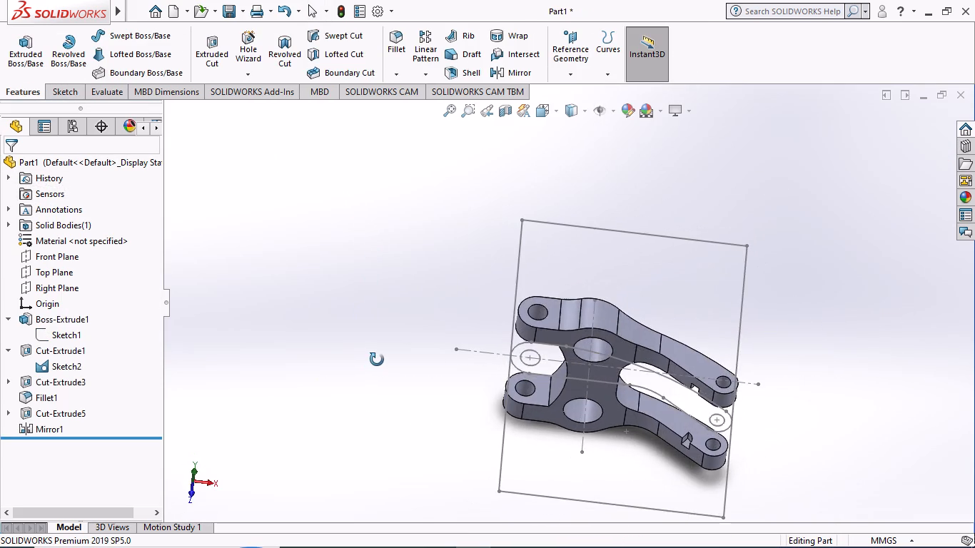
pyautogui.moveTo(377, 360); pyautogui.dragTo(373, 401, button='middle')
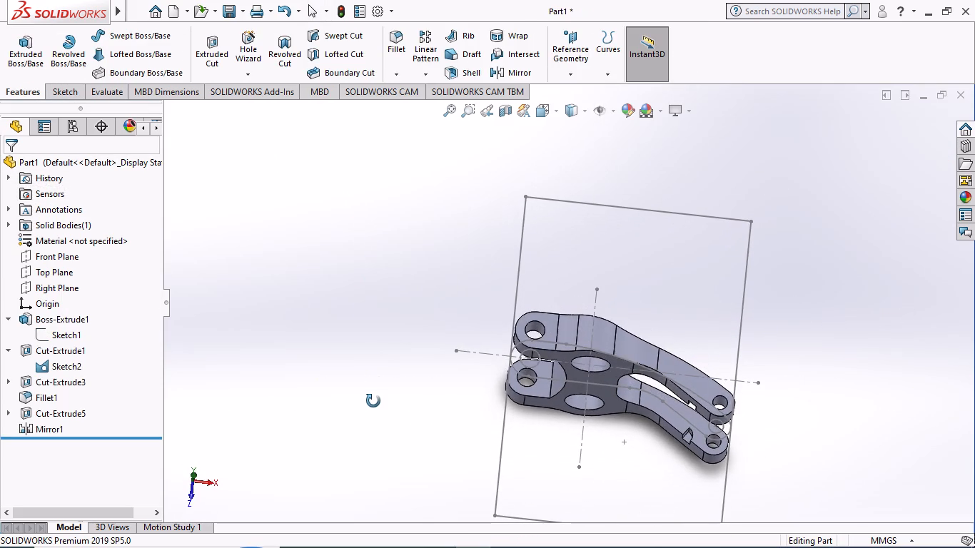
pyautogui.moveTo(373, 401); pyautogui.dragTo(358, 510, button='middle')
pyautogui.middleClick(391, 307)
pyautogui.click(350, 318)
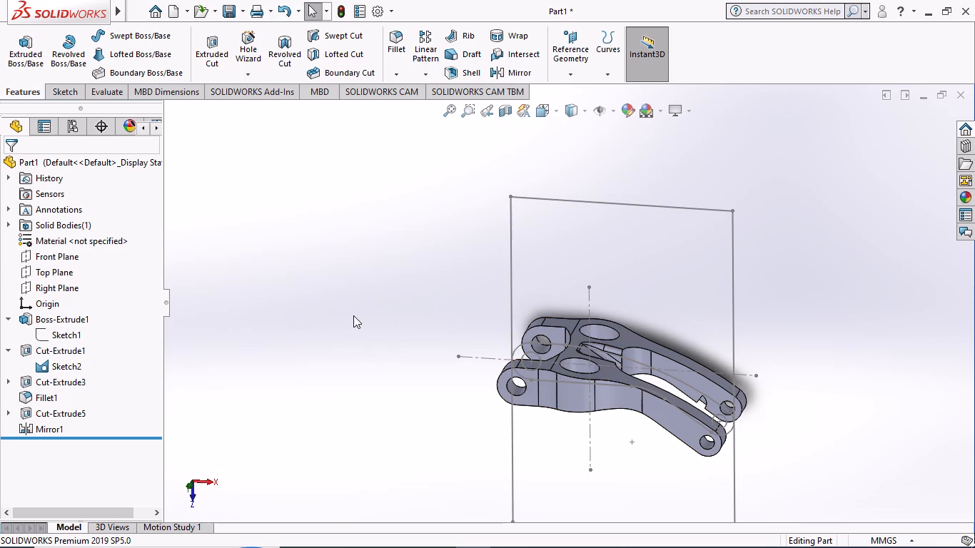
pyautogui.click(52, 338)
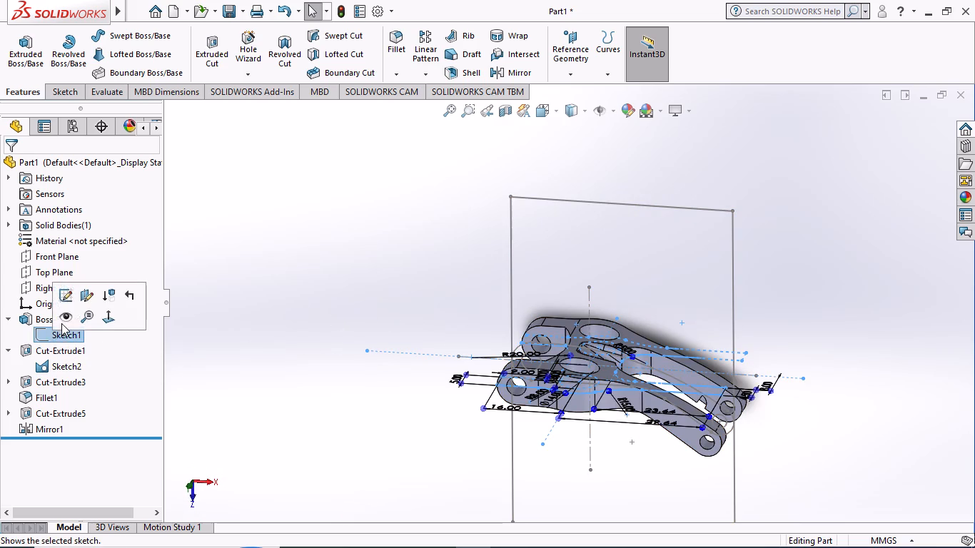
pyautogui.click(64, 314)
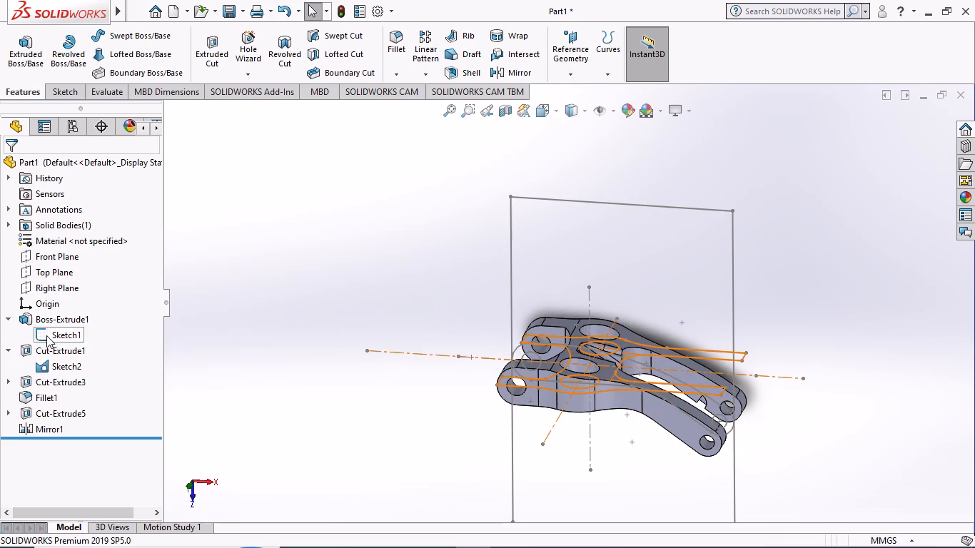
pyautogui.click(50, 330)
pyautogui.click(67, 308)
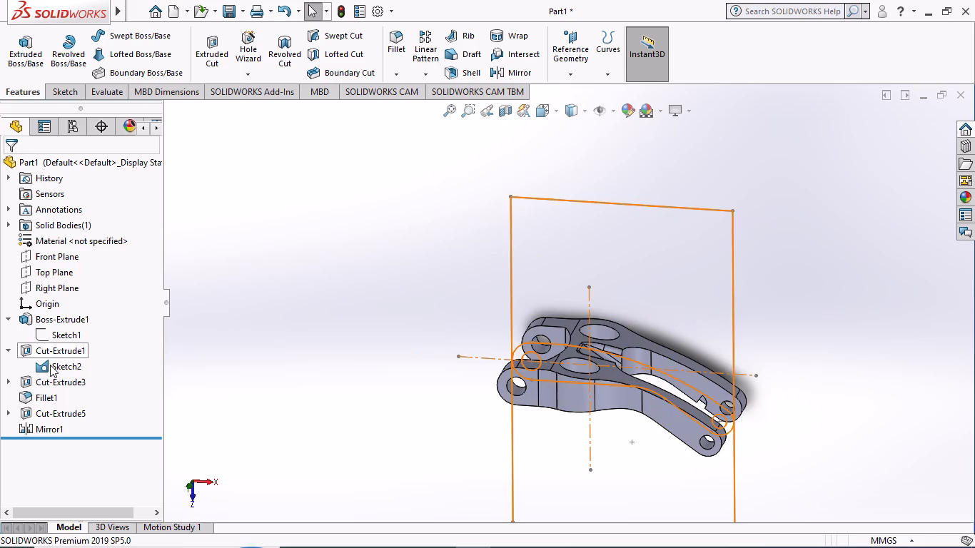
# Hide Sketch2 under Cut-Extrude1 so only the solid arm is displayed.
pyautogui.click(50, 365)
pyautogui.click(62, 340)
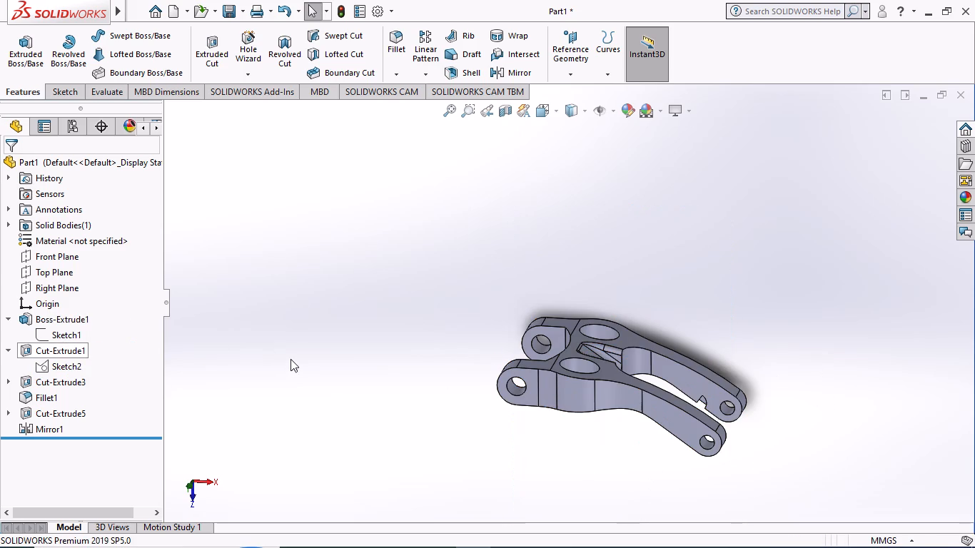
# Inspect the finished forked arm from several angles, checking the rear lugs, prongs and cross holes.
pyautogui.scroll(1, 293, 357)
pyautogui.click(256, 343)
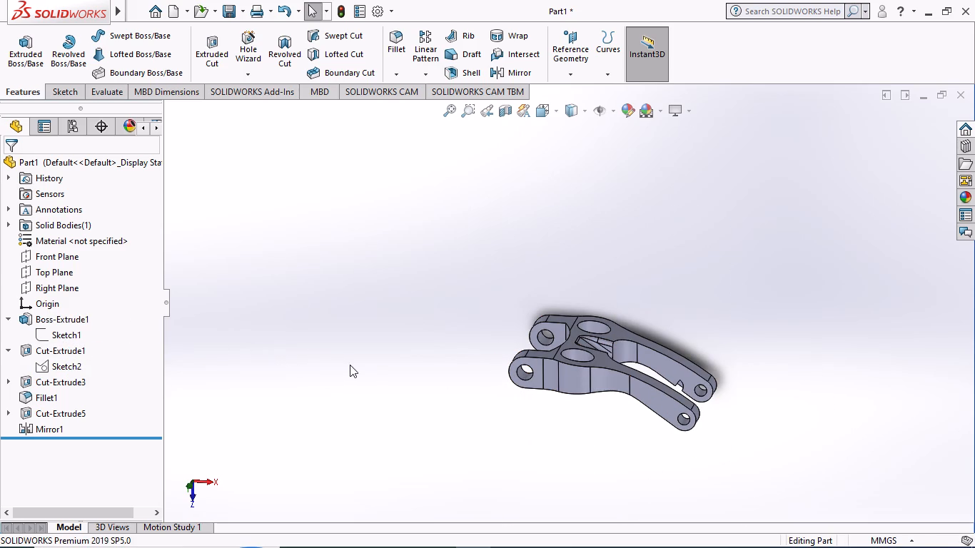
pyautogui.moveTo(360, 353); pyautogui.dragTo(417, 354)
pyautogui.moveTo(391, 365); pyautogui.dragTo(428, 361, button='middle')
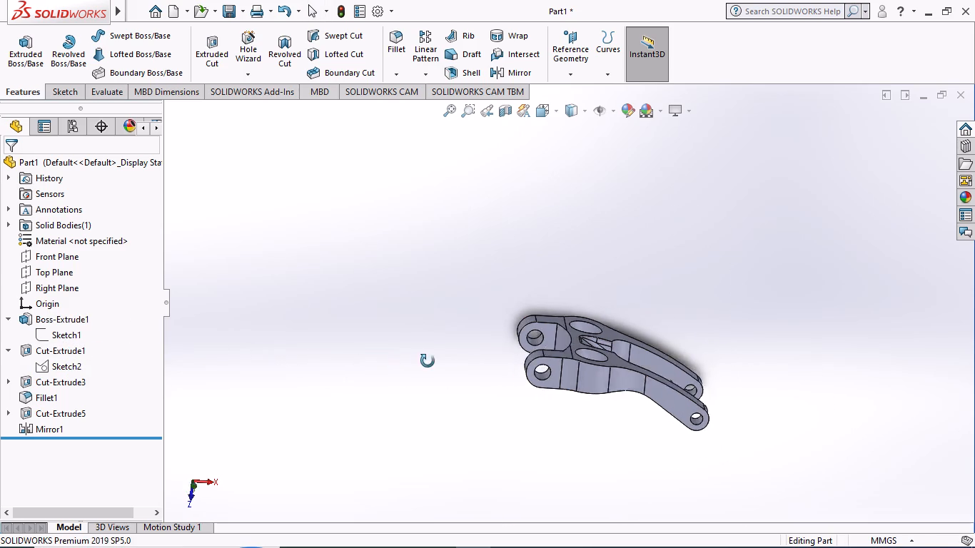
pyautogui.moveTo(428, 361); pyautogui.dragTo(491, 415, button='middle')
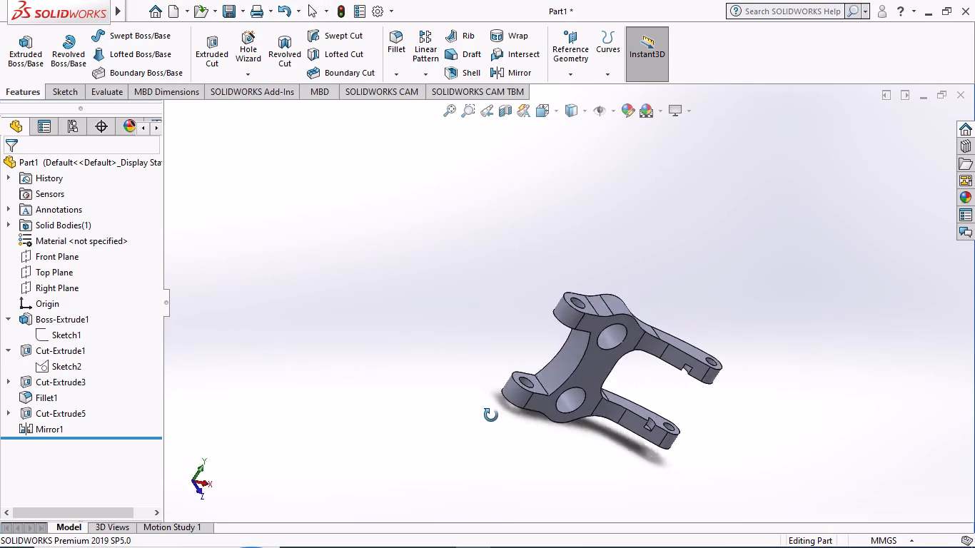
pyautogui.moveTo(491, 415); pyautogui.dragTo(463, 461, button='middle')
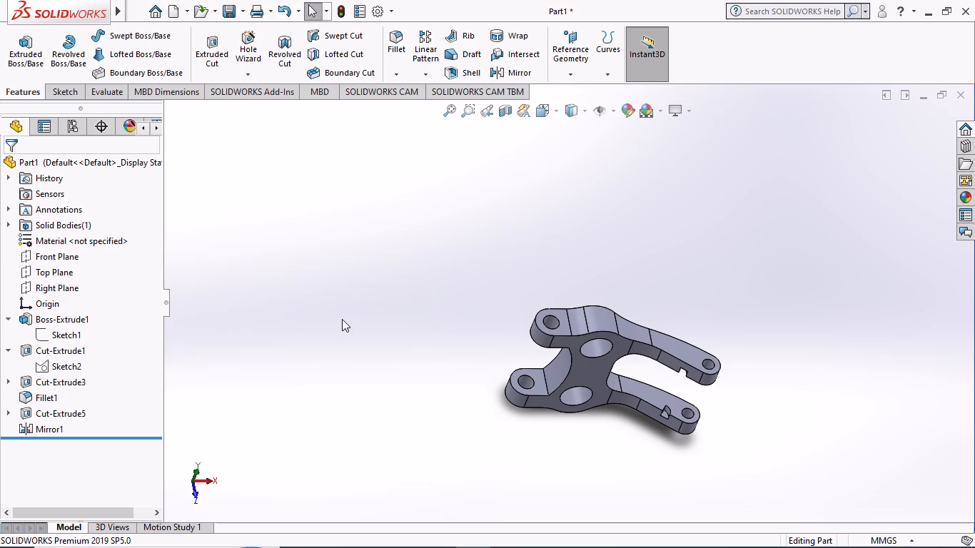
pyautogui.moveTo(421, 308); pyautogui.dragTo(475, 317, button='middle')
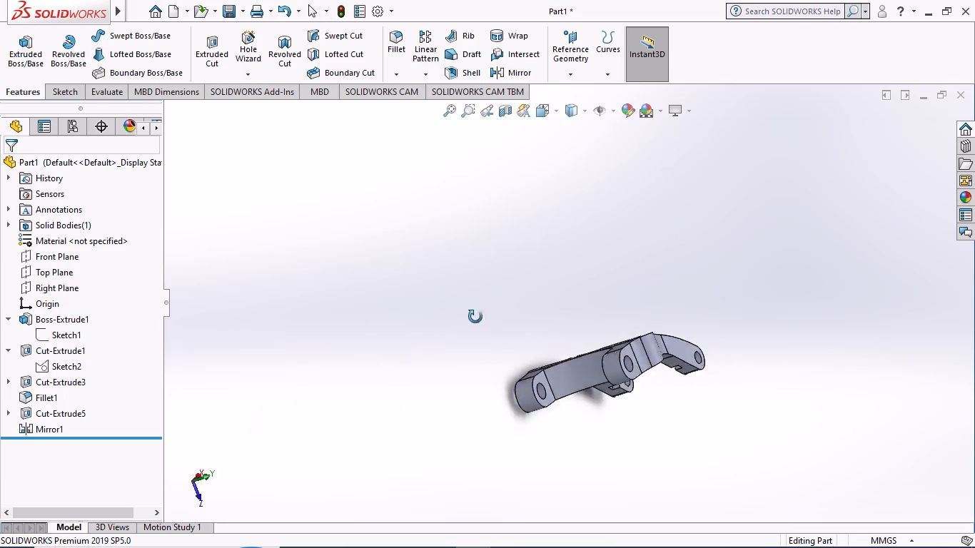
pyautogui.moveTo(475, 317); pyautogui.dragTo(588, 313, button='middle')
pyautogui.moveTo(630, 316); pyautogui.dragTo(648, 317, button='middle')
pyautogui.middleClick(655, 318)
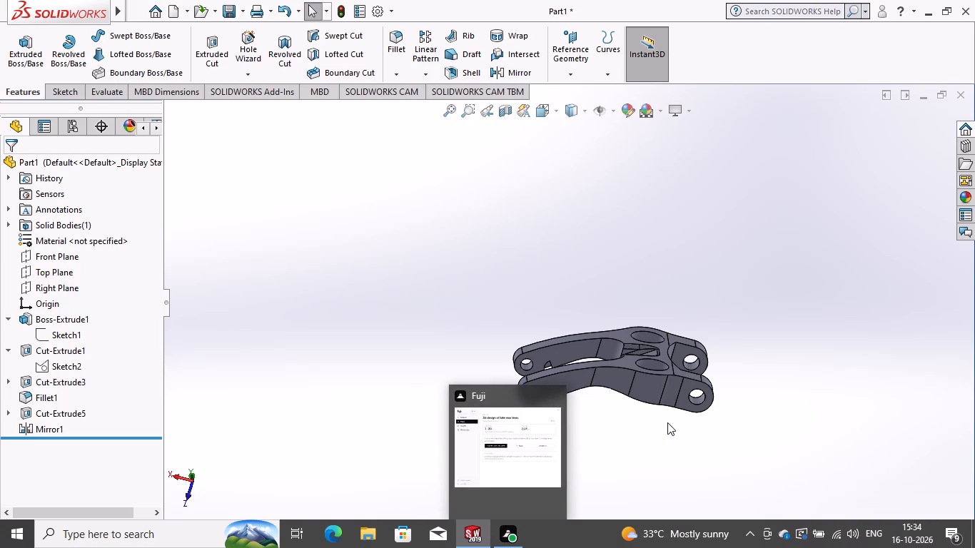
pyautogui.scroll(-5, 599, 382)
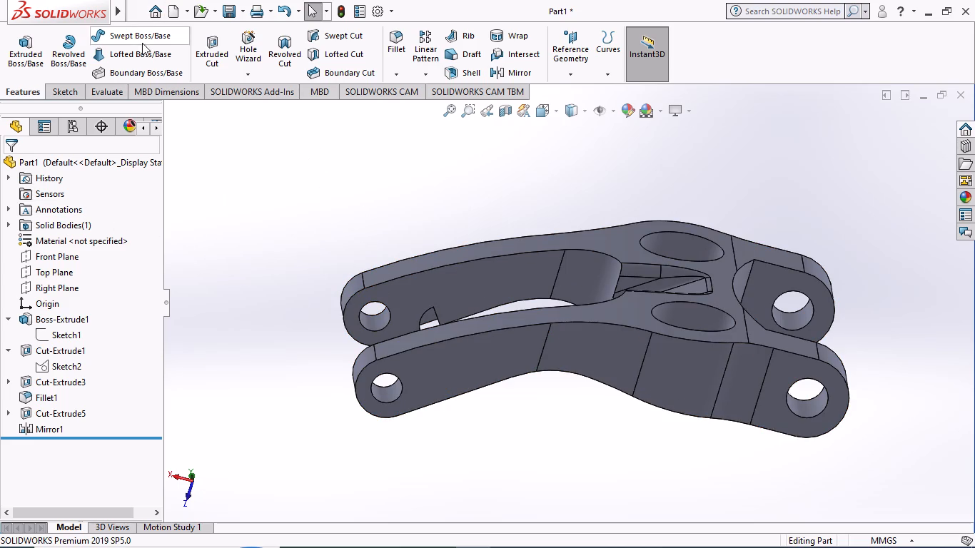
# Save the part in the internship folder on the Desktop under the file name "bike rear lever 3D".
pyautogui.hotkey('ctrl', 's')
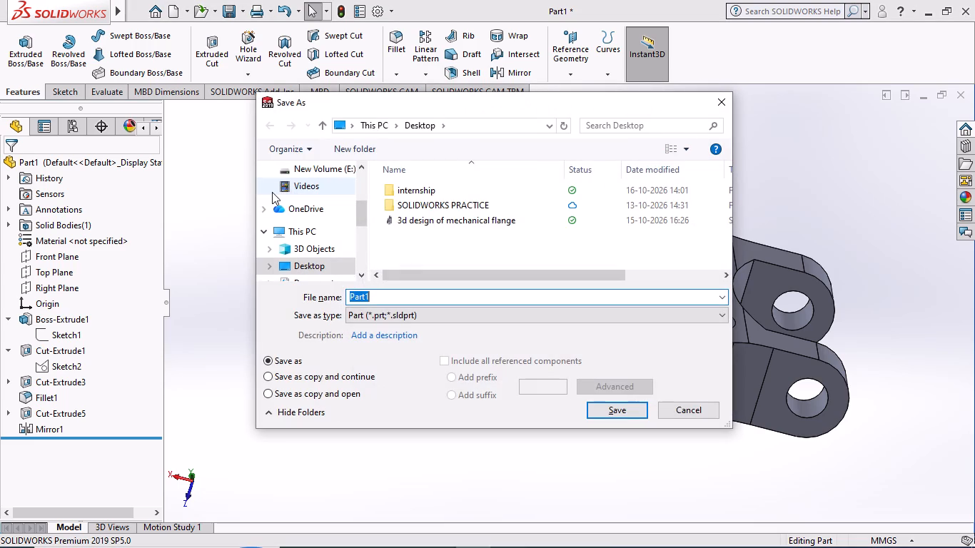
pyautogui.scroll(-2, 312, 223)
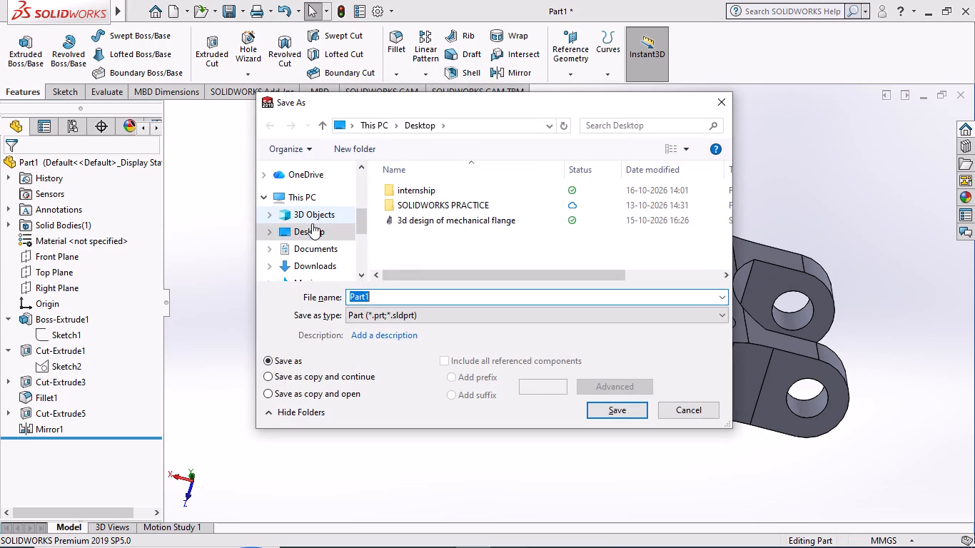
pyautogui.click(323, 233)
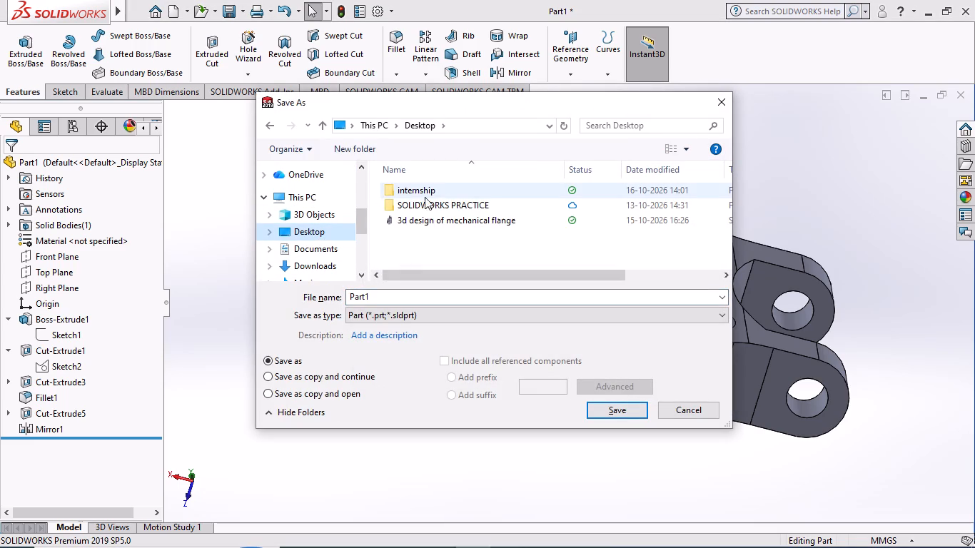
pyautogui.doubleClick(422, 189)
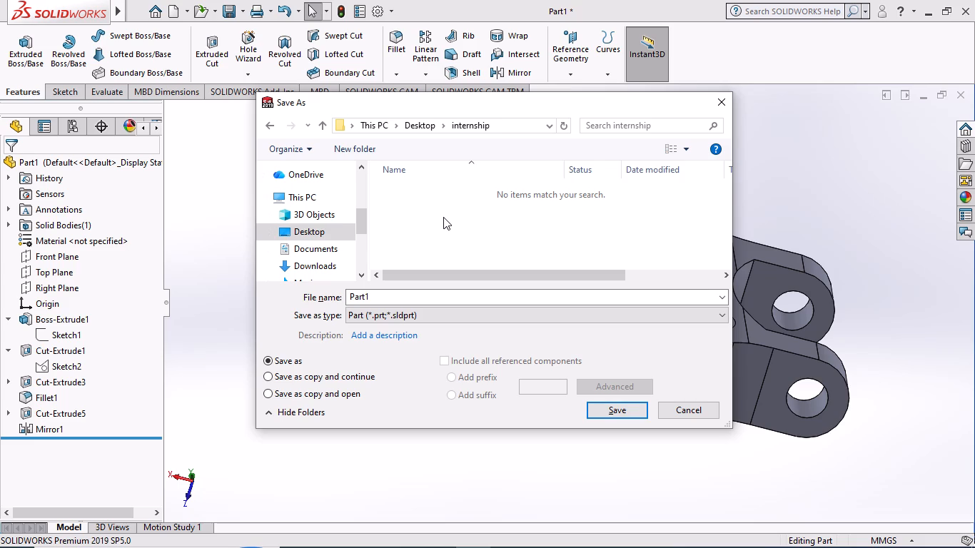
pyautogui.doubleClick(373, 298)
pyautogui.write('bikr')
pyautogui.press('space')
pyautogui.press('BackSpace')
pyautogui.press('BackSpace')
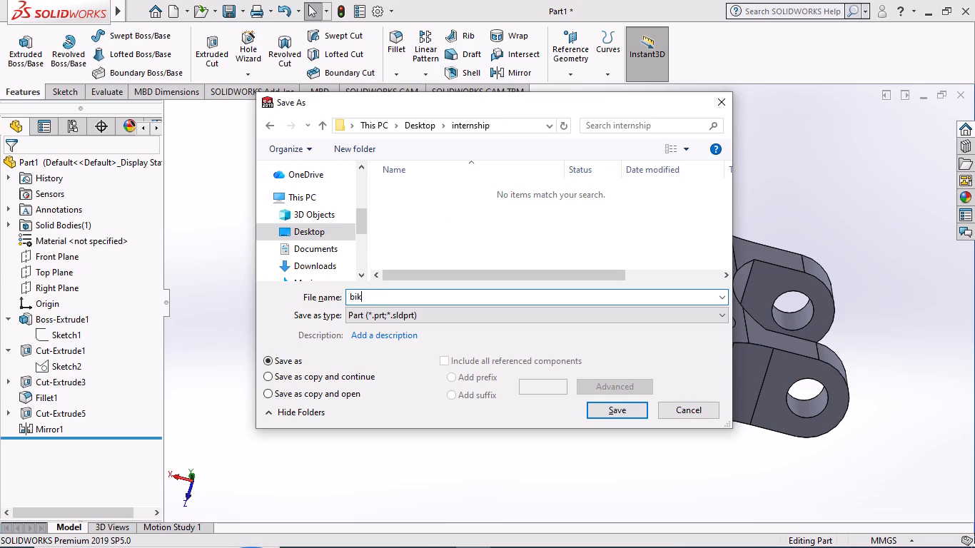
pyautogui.press('BackSpace')
pyautogui.write('ke rear lever')
pyautogui.press('space')
pyautogui.write('3D')
pyautogui.press('Return')
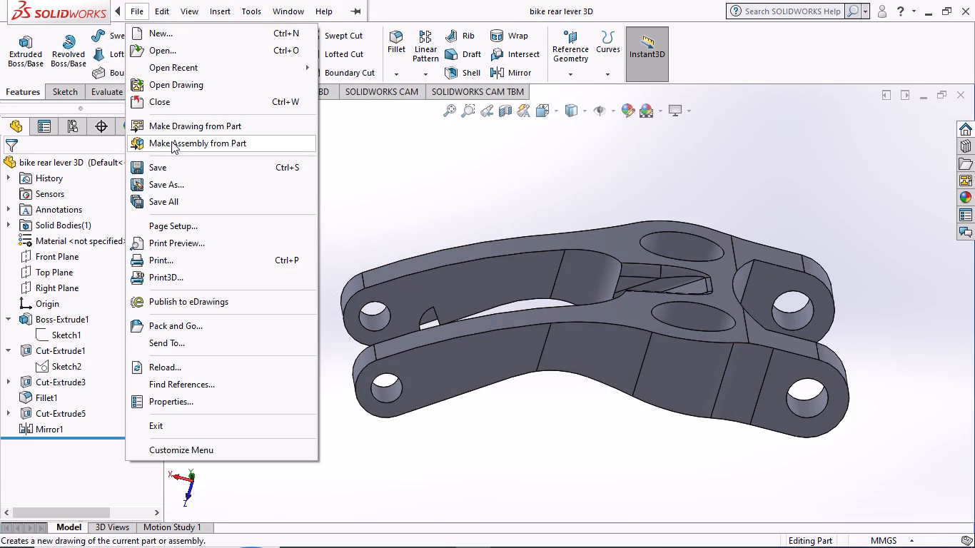
# Make a drawing from the part on a standard A0 (ISO) sheet with the sheet format displayed.
pyautogui.click(173, 123)
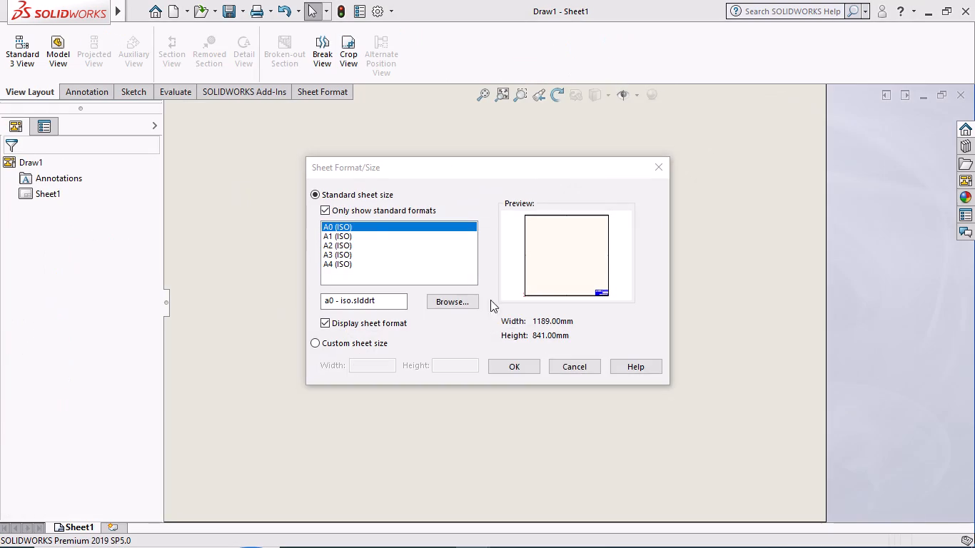
pyautogui.click(508, 364)
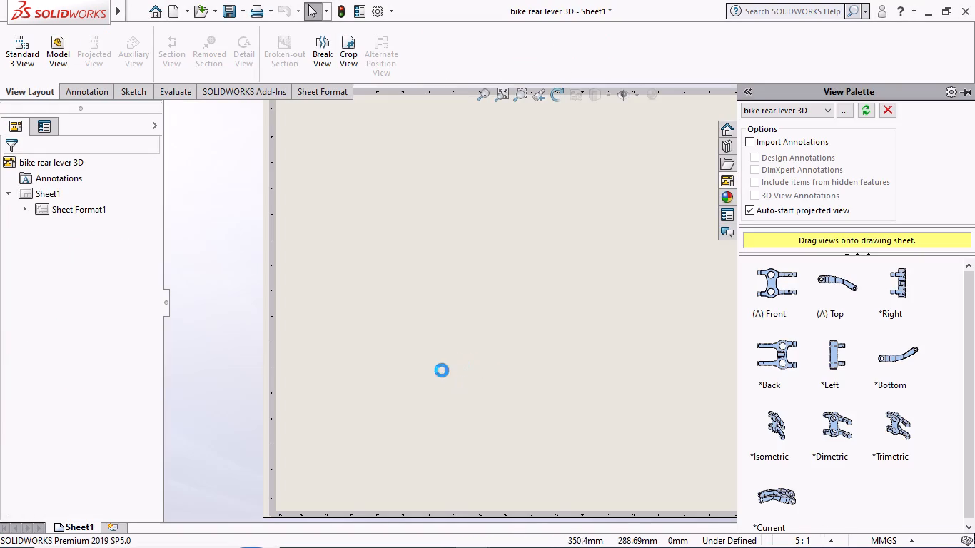
pyautogui.scroll(1, 532, 351)
pyautogui.scroll(1, 597, 280)
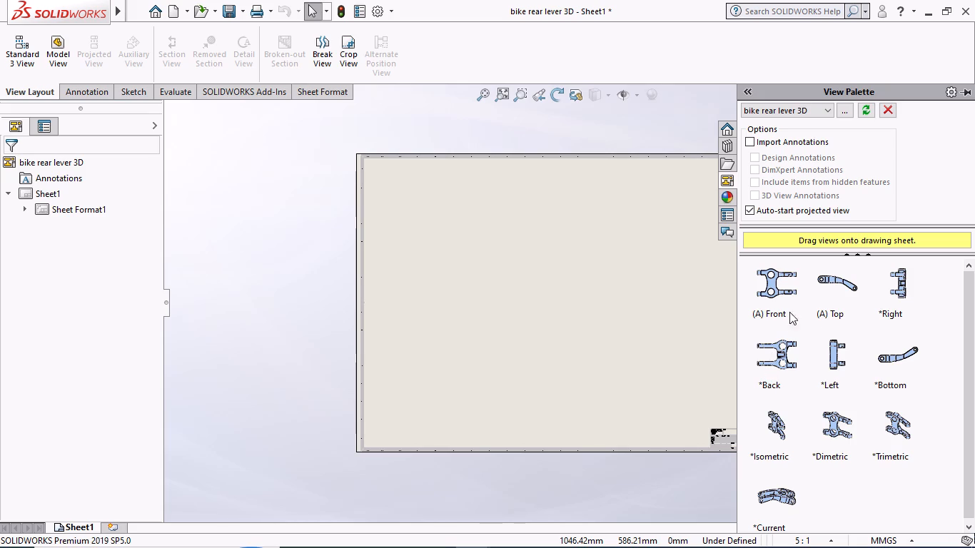
# Place the part's front view in the right half of the drawing sheet at mid-height.
pyautogui.click(769, 275)
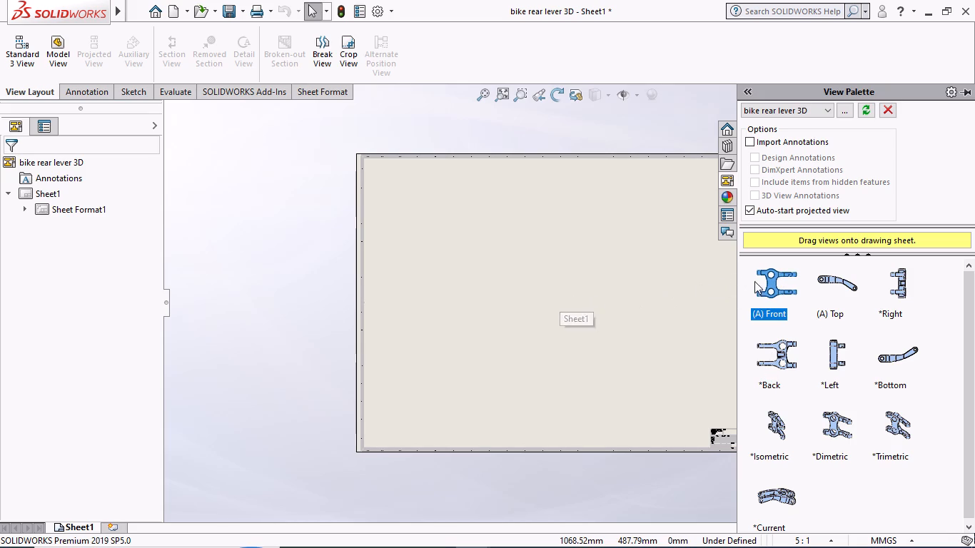
pyautogui.moveTo(774, 282); pyautogui.dragTo(537, 298)
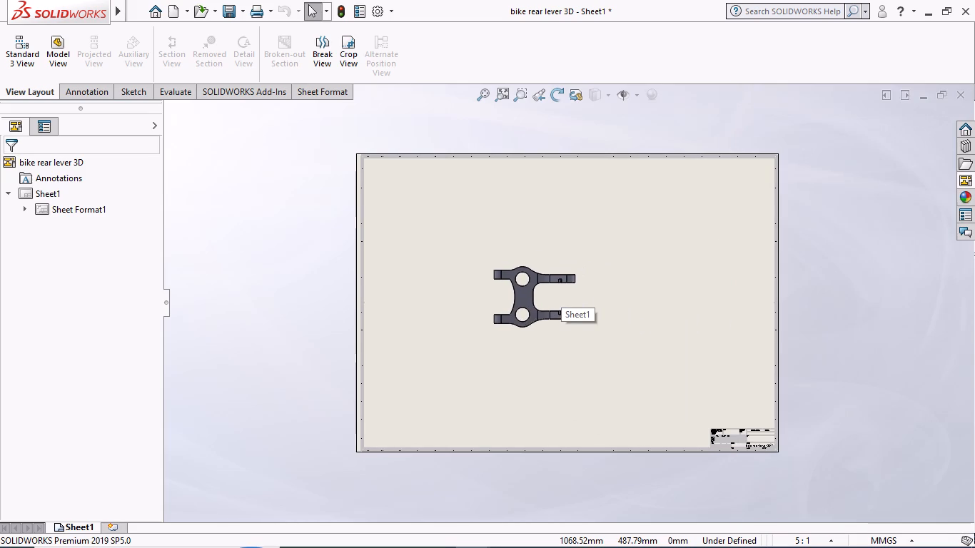
pyautogui.moveTo(537, 298); pyautogui.dragTo(620, 290)
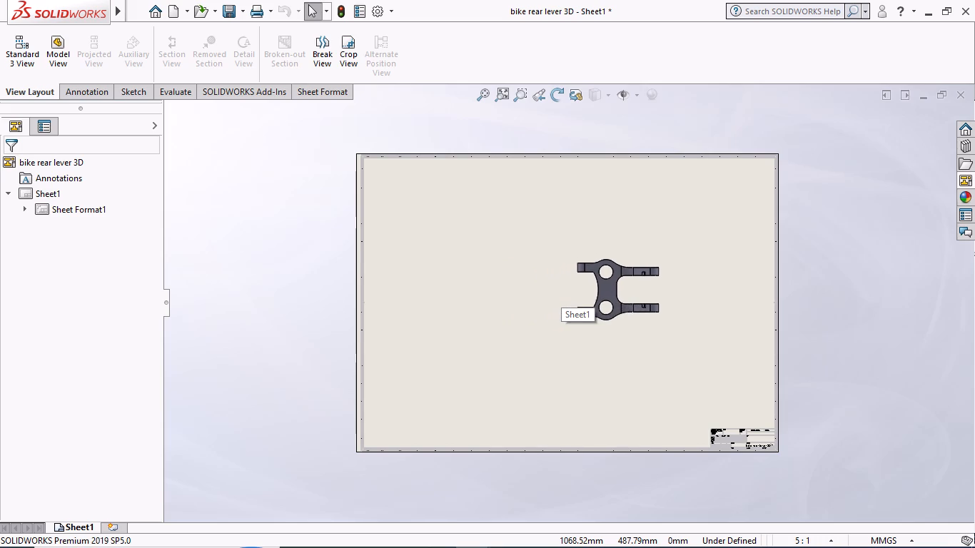
pyautogui.moveTo(620, 290); pyautogui.dragTo(644, 289)
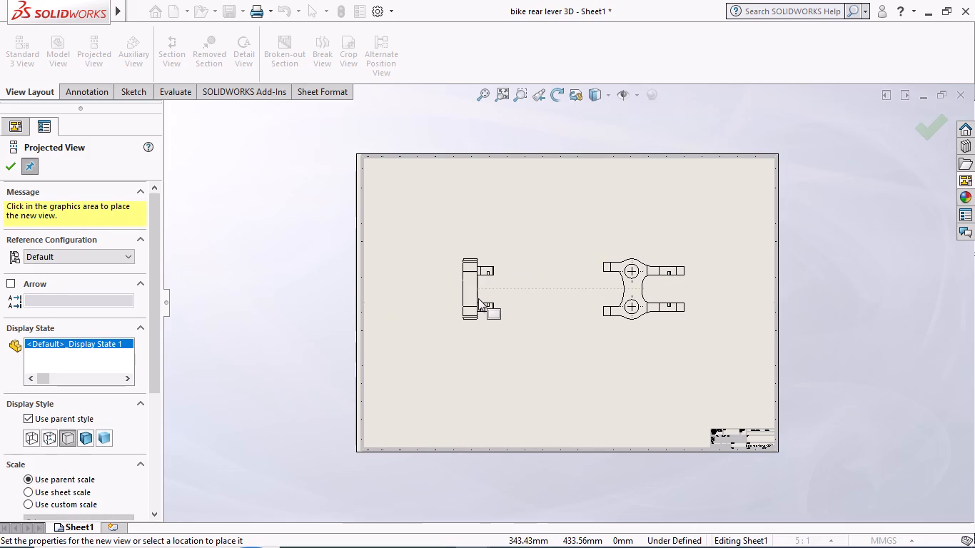
# Project a top view above the front view, a side view to its left, and a pictorial view diagonally below left.
pyautogui.moveTo(635, 286); pyautogui.dragTo(623, 315)
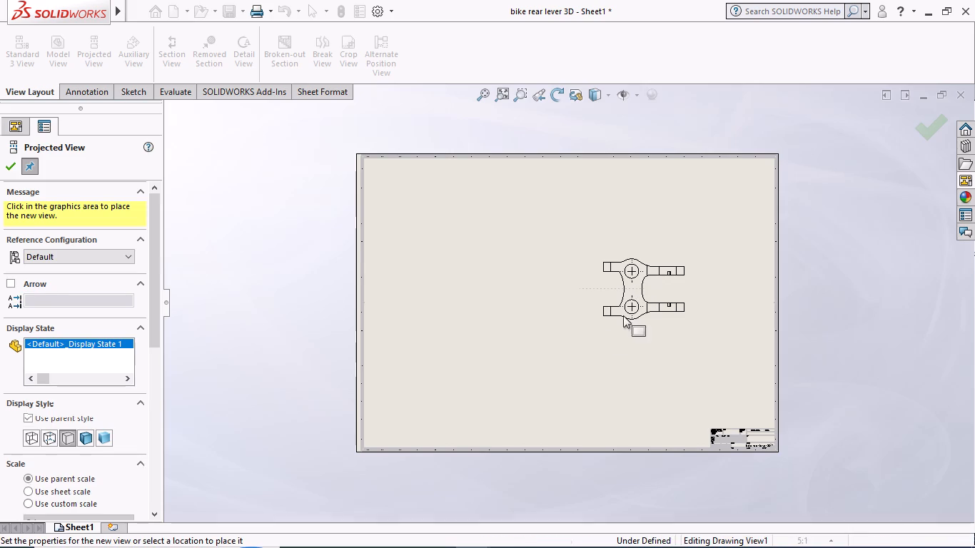
pyautogui.moveTo(623, 315); pyautogui.dragTo(617, 293)
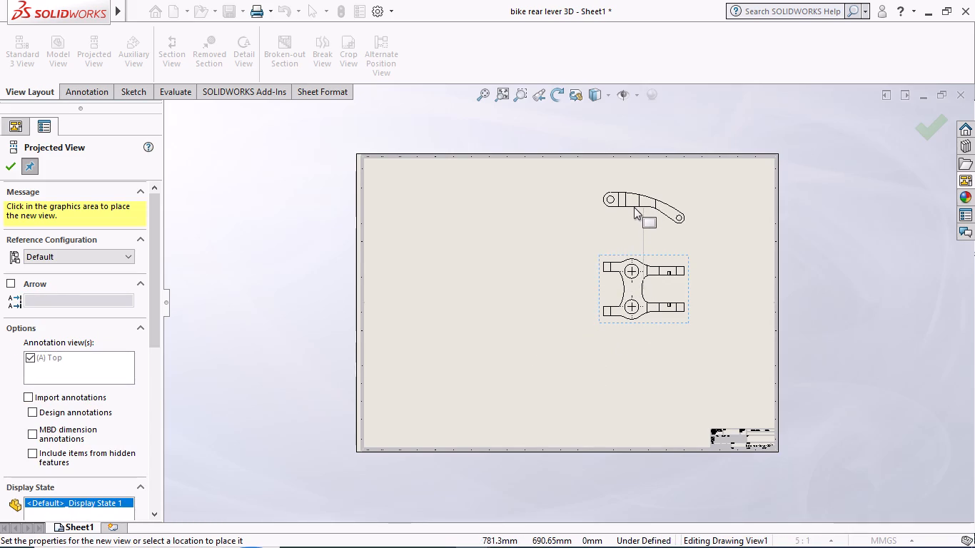
pyautogui.click(634, 207)
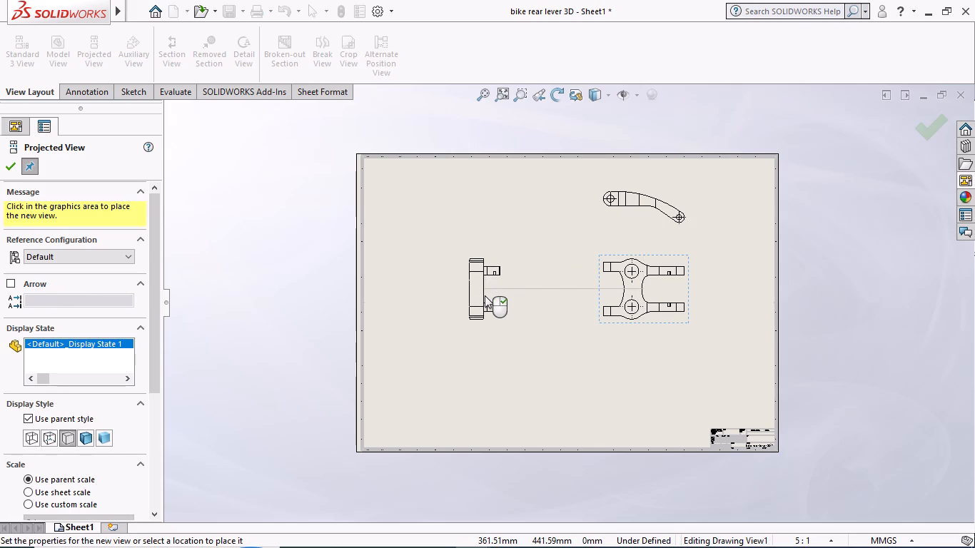
pyautogui.click(480, 295)
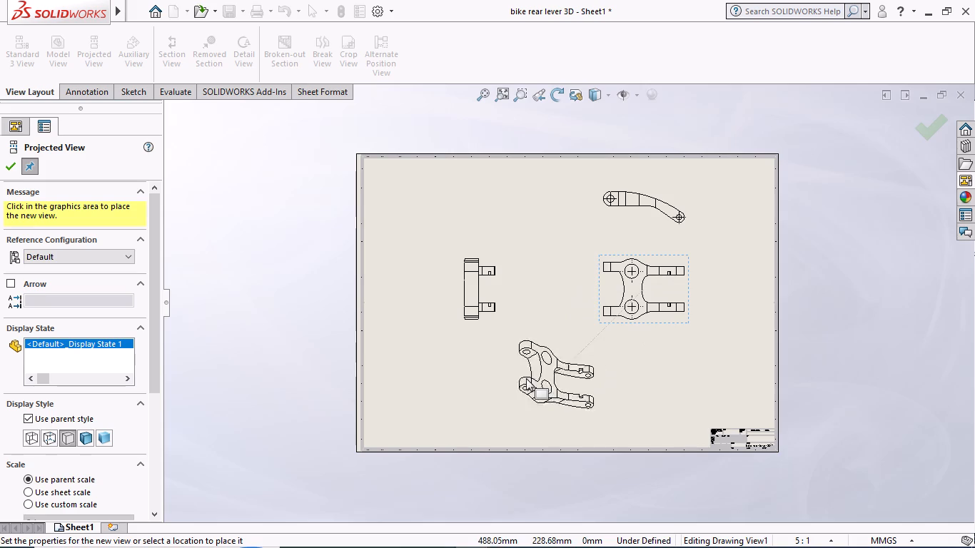
pyautogui.click(548, 378)
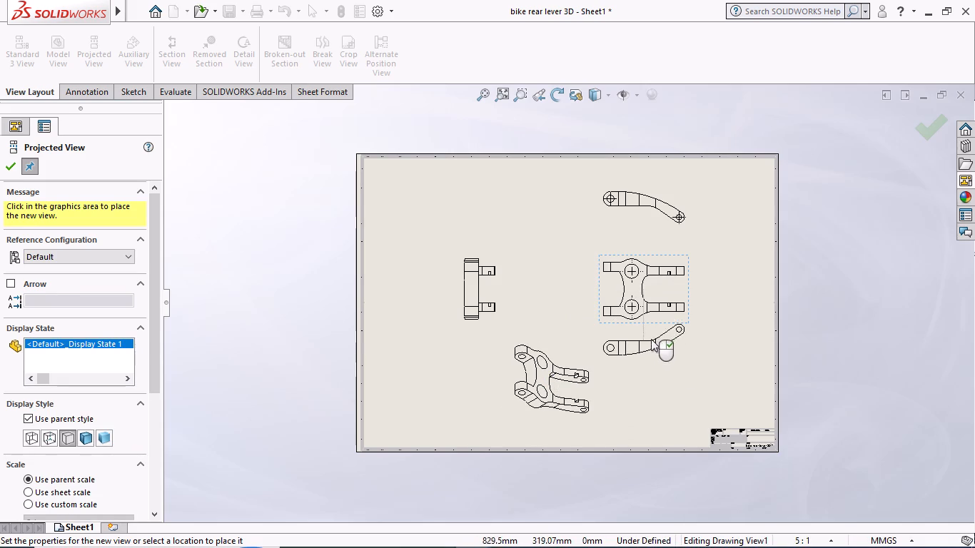
pyautogui.click(6, 166)
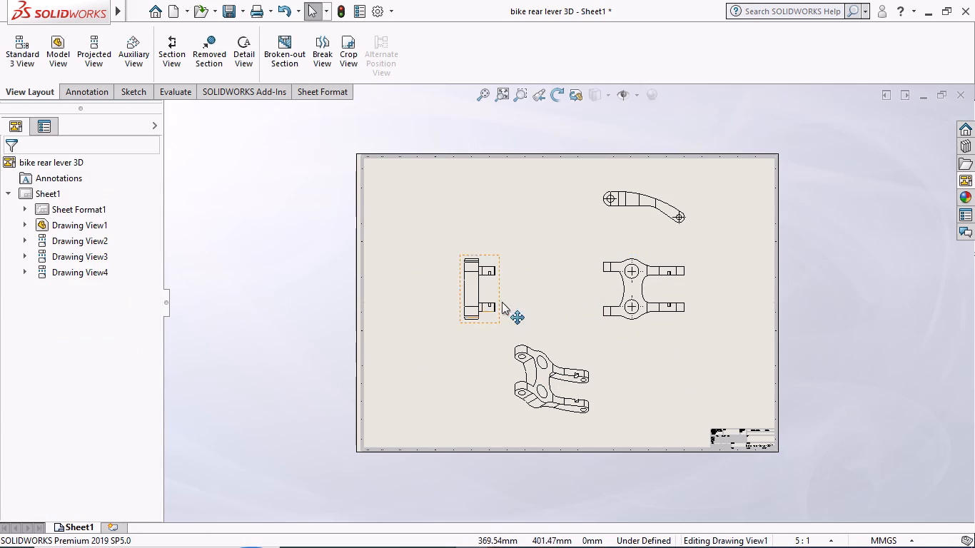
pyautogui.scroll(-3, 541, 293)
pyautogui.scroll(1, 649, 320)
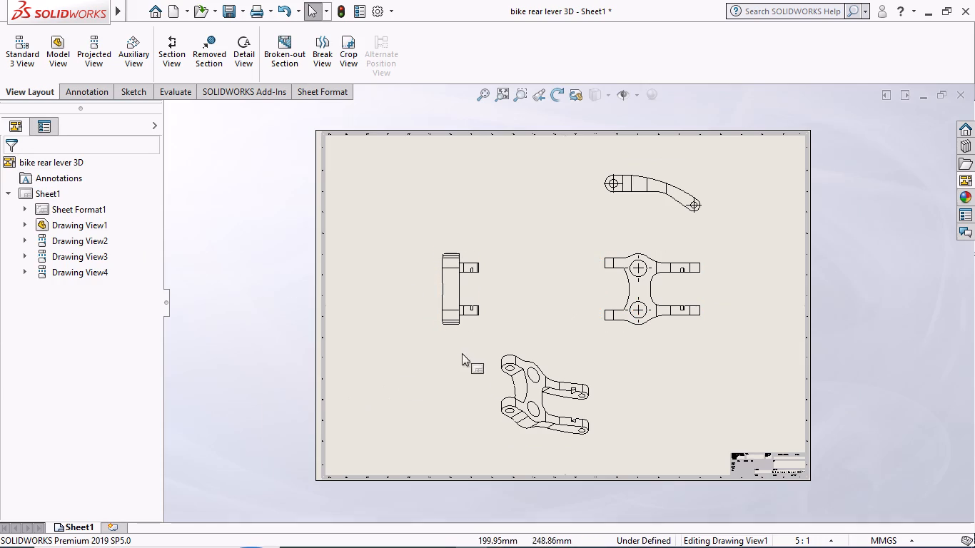
# Dimension the end width and outer straight edge length of the upper-left arm in the front view with Smart Dimension.
pyautogui.rightClick(441, 351)
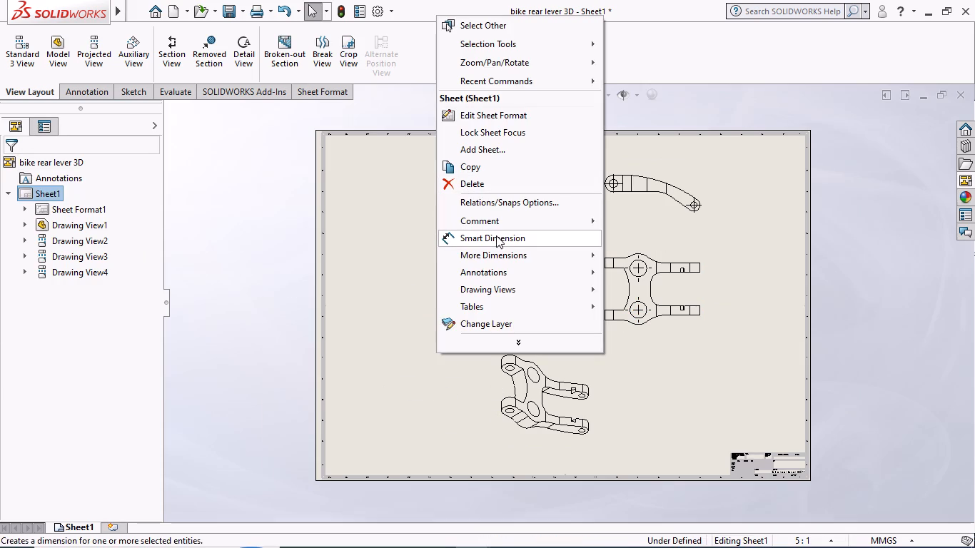
pyautogui.click(496, 235)
pyautogui.scroll(-5, 659, 270)
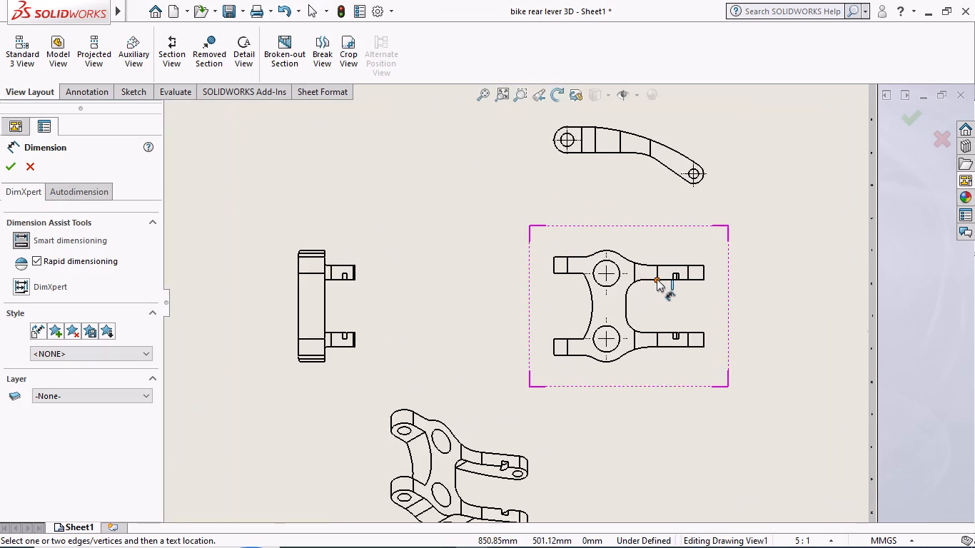
pyautogui.scroll(-1, 657, 279)
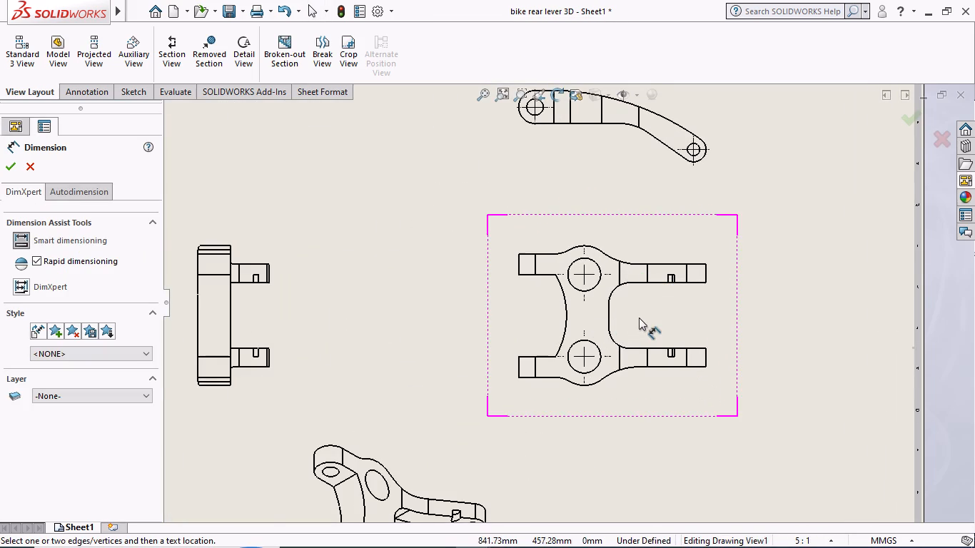
pyautogui.scroll(-1, 635, 318)
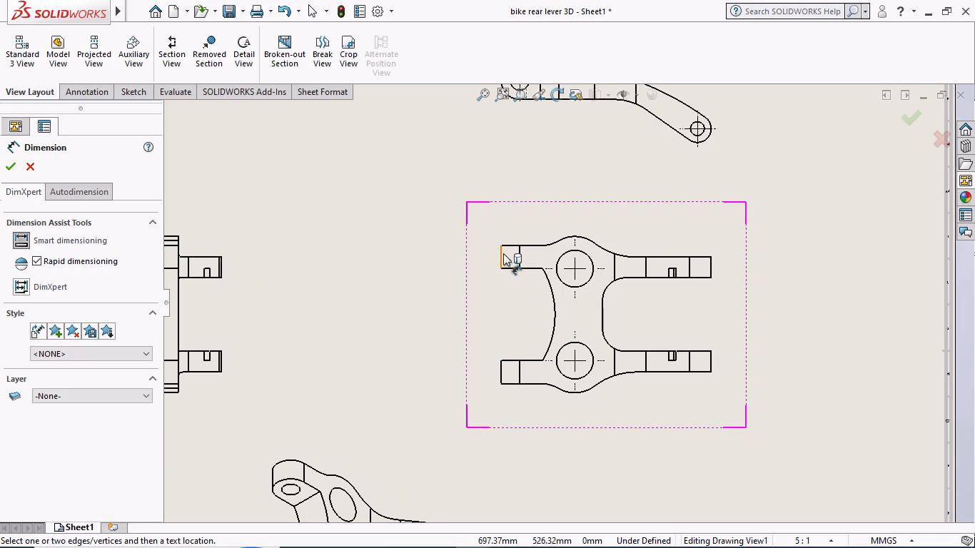
pyautogui.click(501, 257)
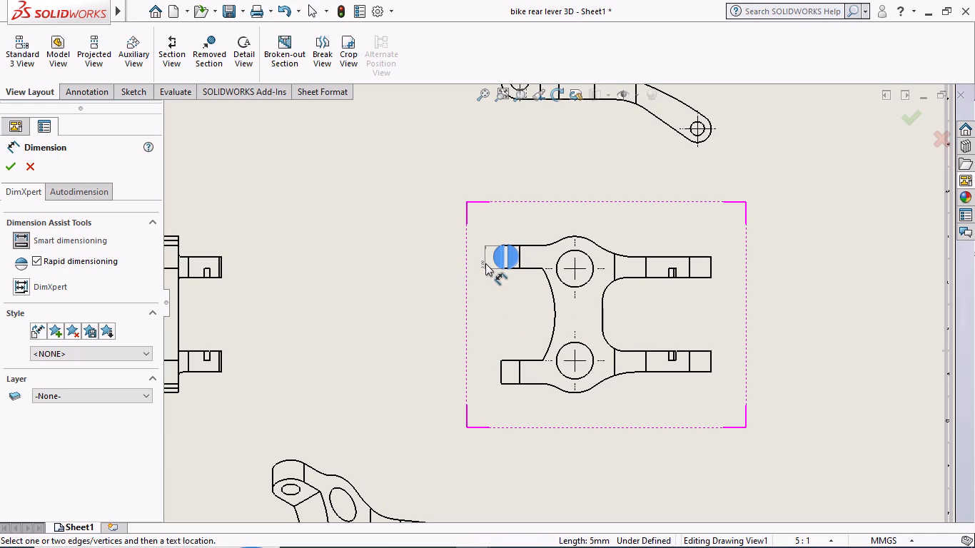
pyautogui.click(485, 263)
pyautogui.click(532, 245)
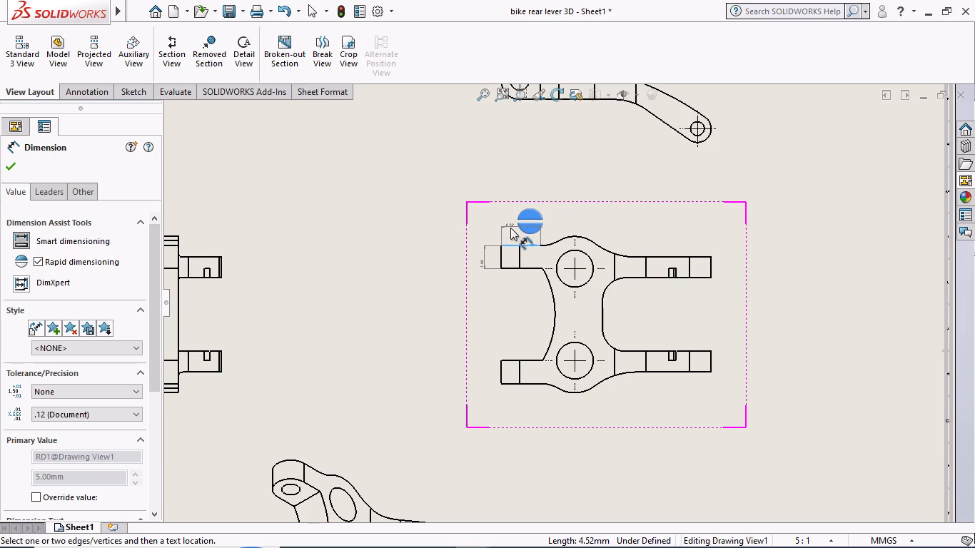
pyautogui.click(512, 232)
# Dimension the radii of the three outline arcs around the upper hole, moving the left arc's radius text clear above the outline.
pyautogui.click(585, 236)
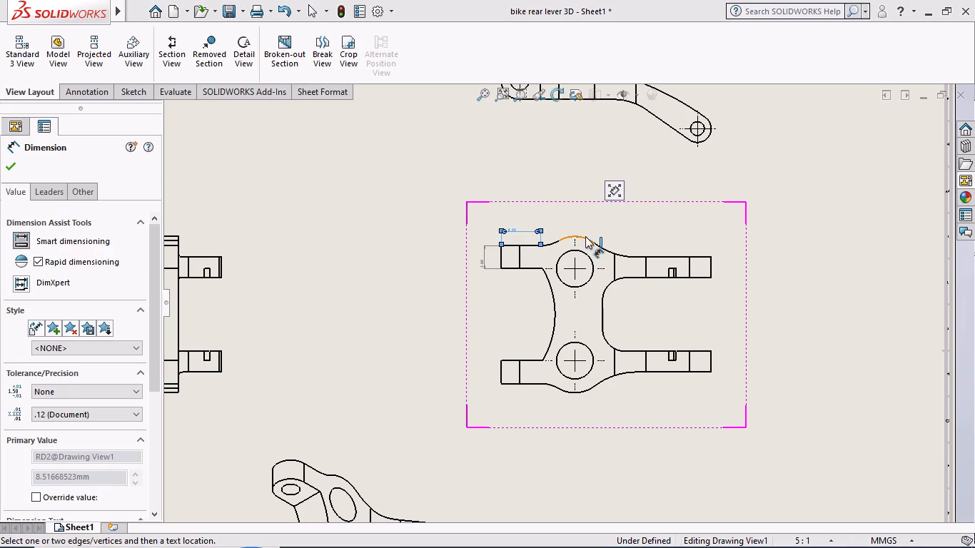
pyautogui.click(595, 214)
pyautogui.click(607, 249)
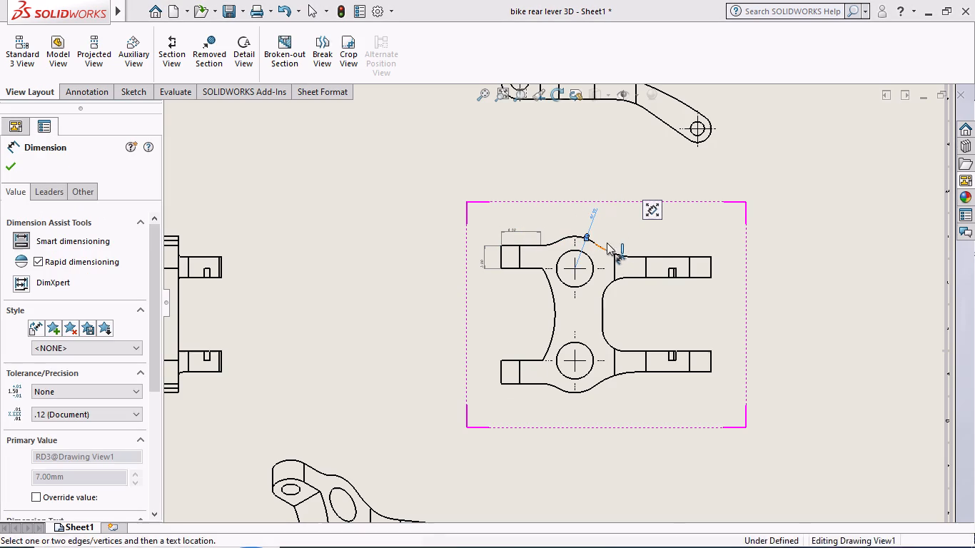
pyautogui.click(612, 240)
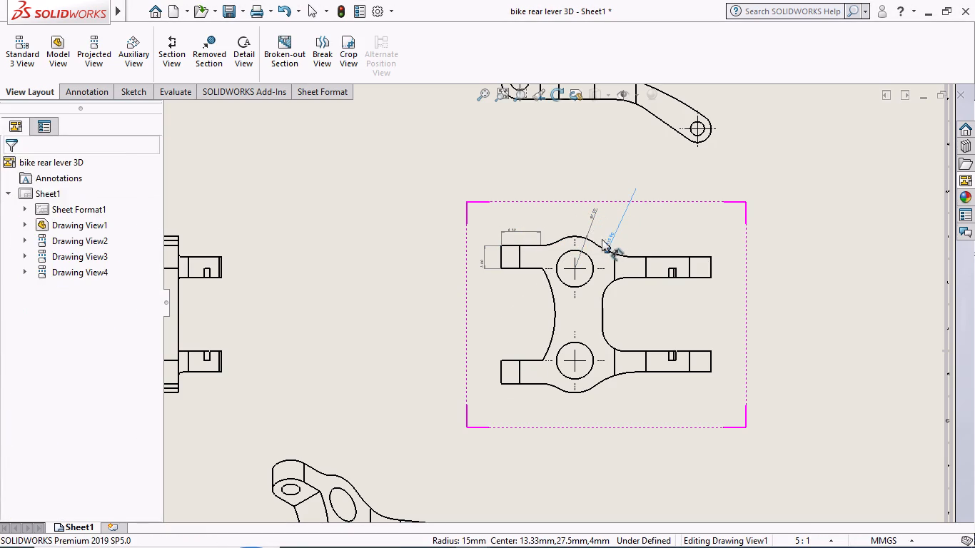
pyautogui.click(553, 243)
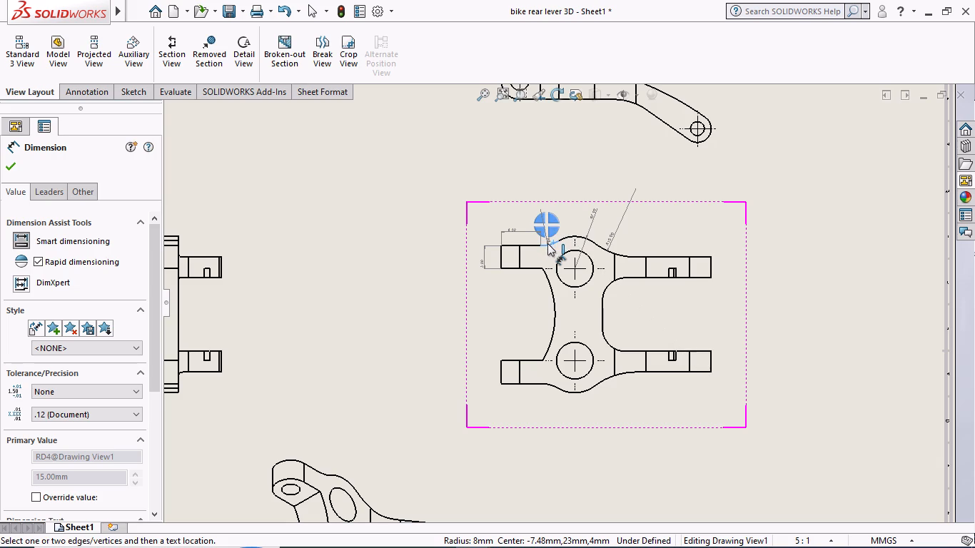
pyautogui.click(547, 244)
pyautogui.scroll(-3, 562, 237)
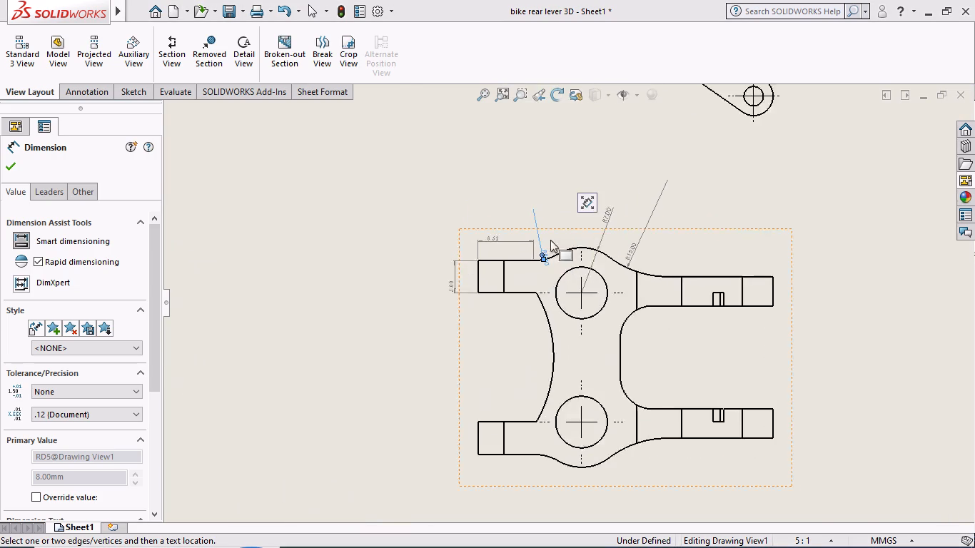
pyautogui.scroll(-15, 550, 240)
pyautogui.moveTo(549, 265); pyautogui.dragTo(551, 253)
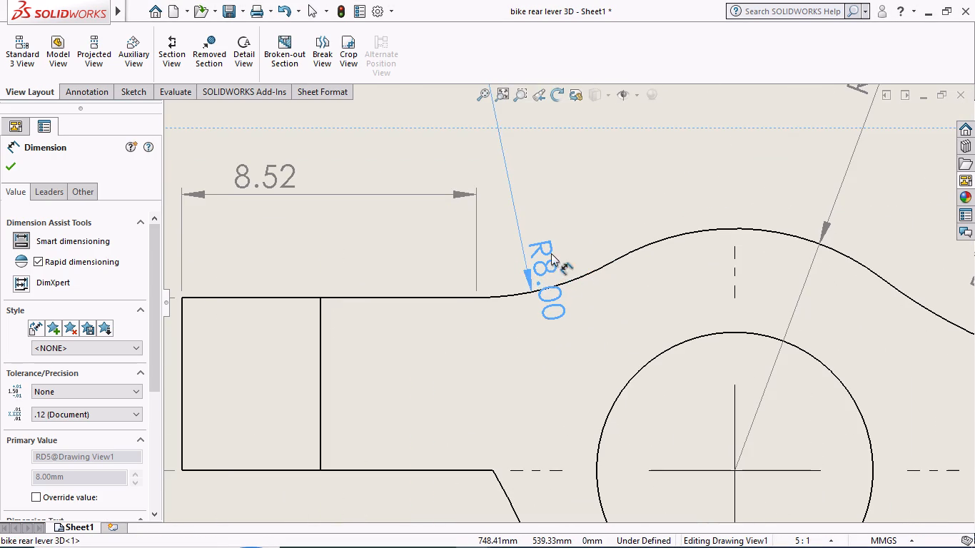
pyautogui.moveTo(551, 253); pyautogui.dragTo(545, 132)
# Dimension the upper inner corner radius and the straight vertical edge between the two right-hand arms of the front view.
pyautogui.scroll(6, 569, 258)
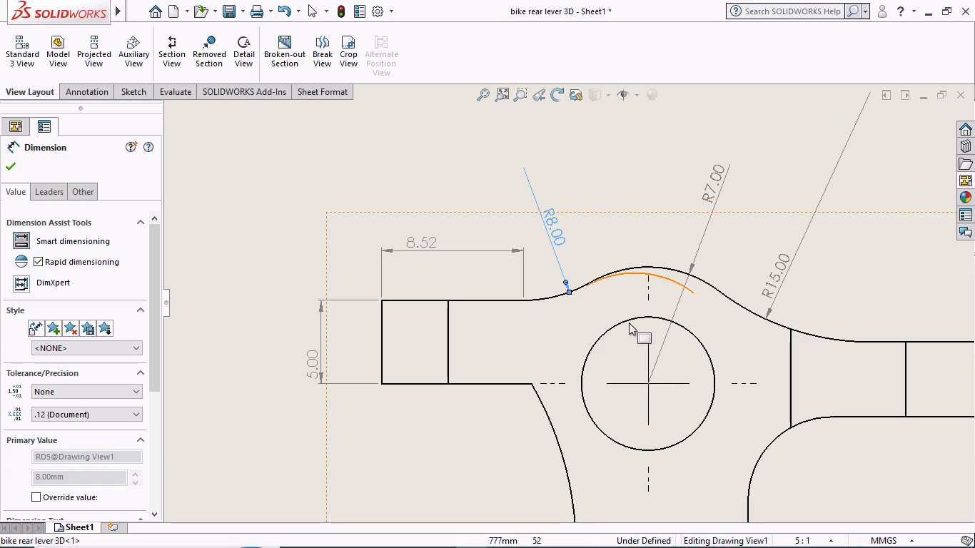
pyautogui.scroll(1, 699, 326)
pyautogui.scroll(2, 647, 401)
pyautogui.scroll(-3, 652, 372)
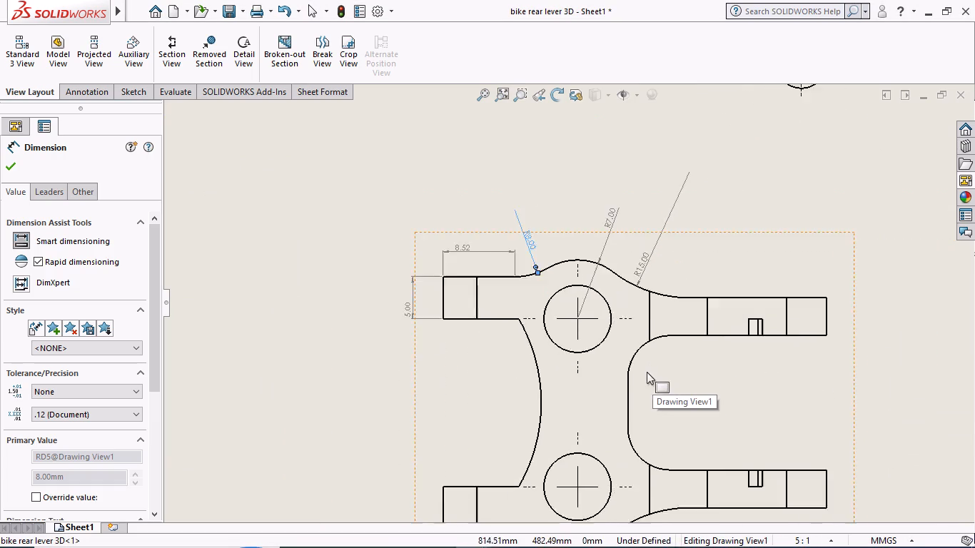
pyautogui.scroll(-2, 662, 375)
pyautogui.click(617, 328)
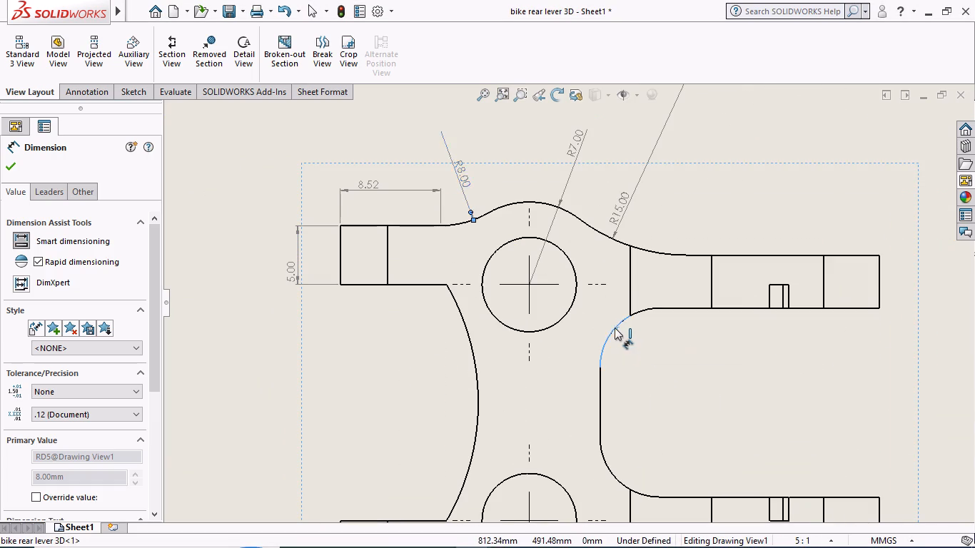
pyautogui.click(640, 360)
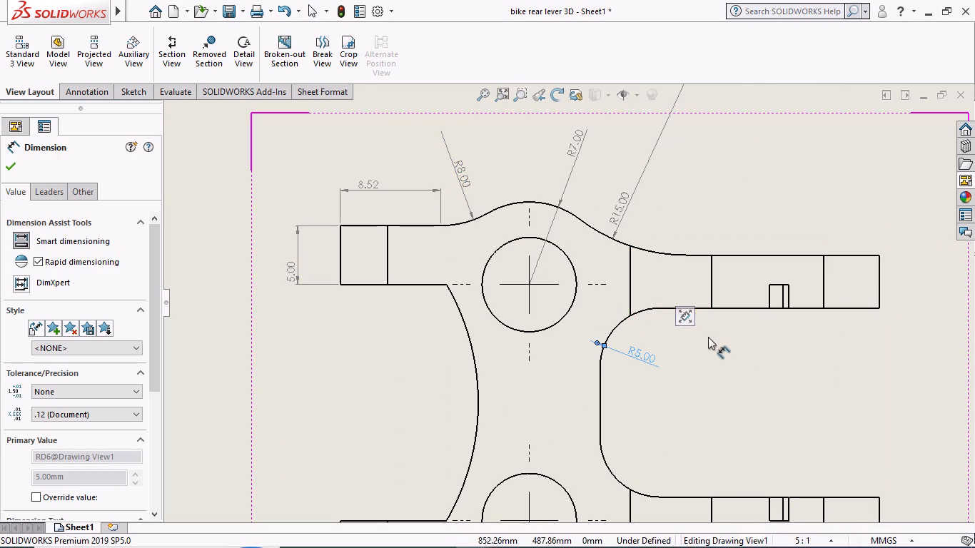
pyautogui.click(602, 409)
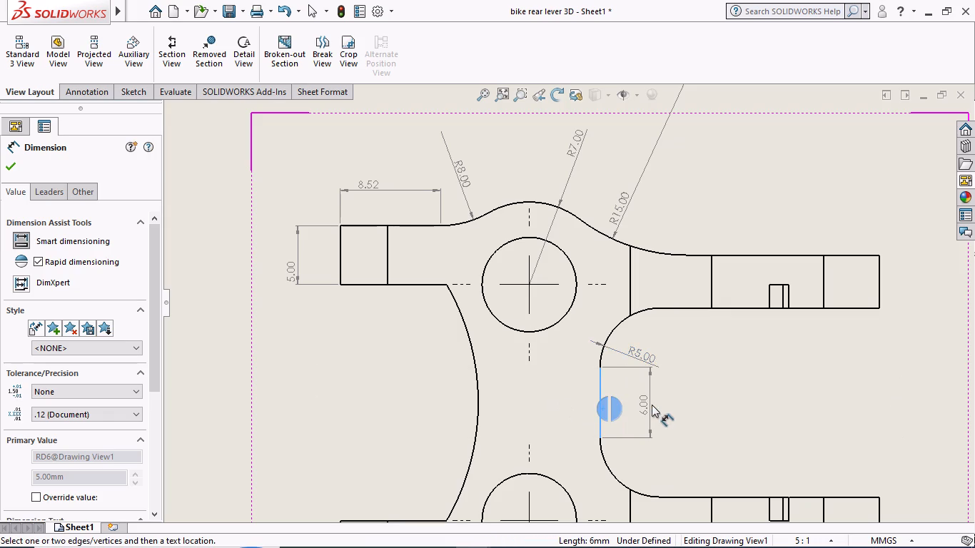
pyautogui.click(652, 405)
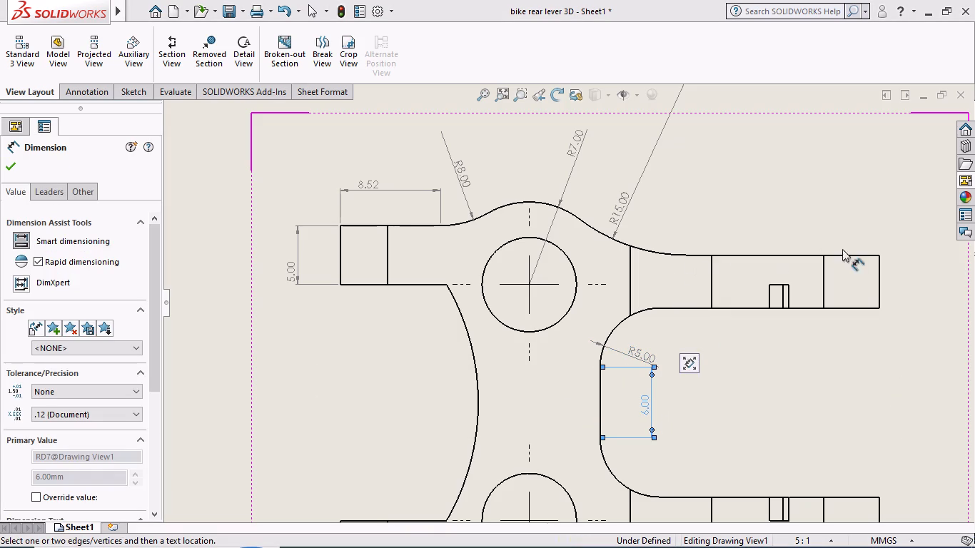
# Dimension the upper-right arm's end width and the width and depth of its small notch.
pyautogui.click(879, 275)
pyautogui.click(897, 273)
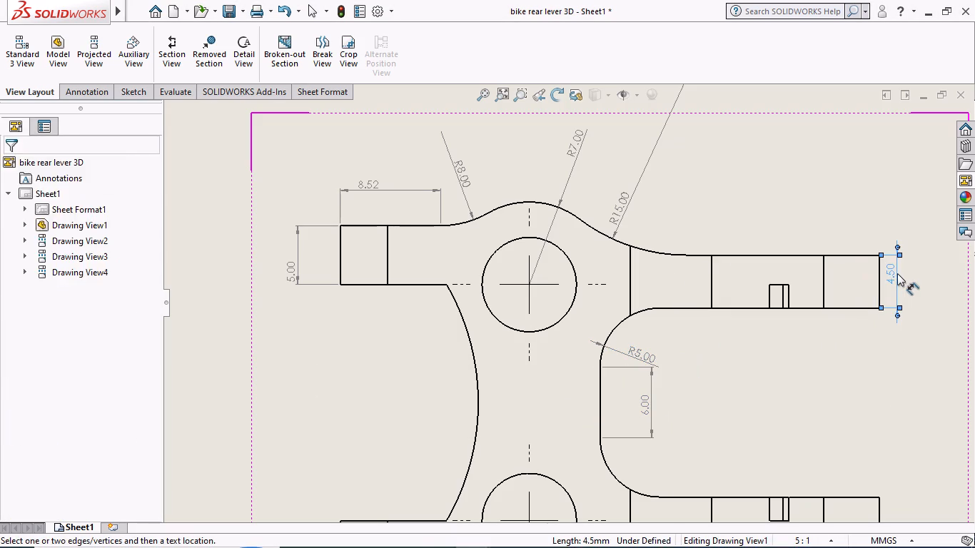
pyautogui.click(774, 284)
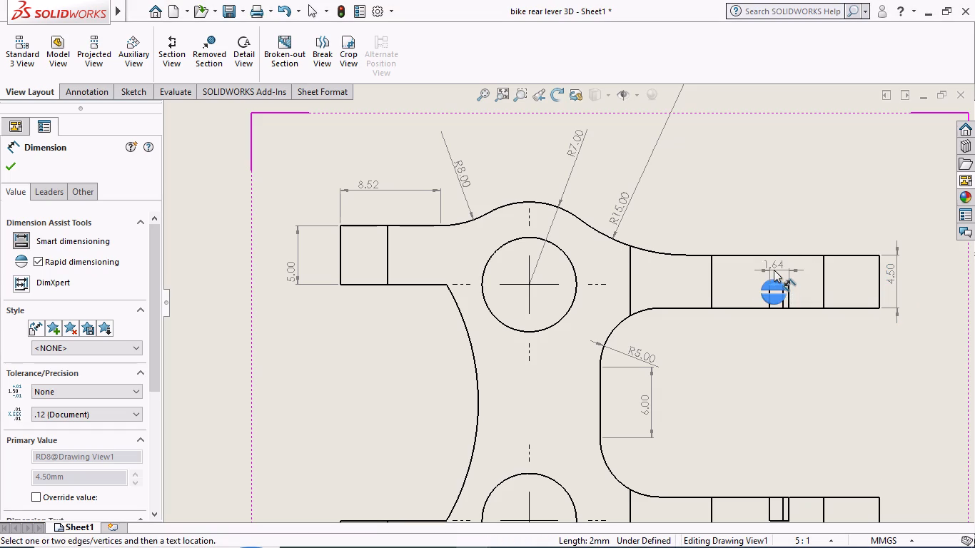
pyautogui.click(782, 330)
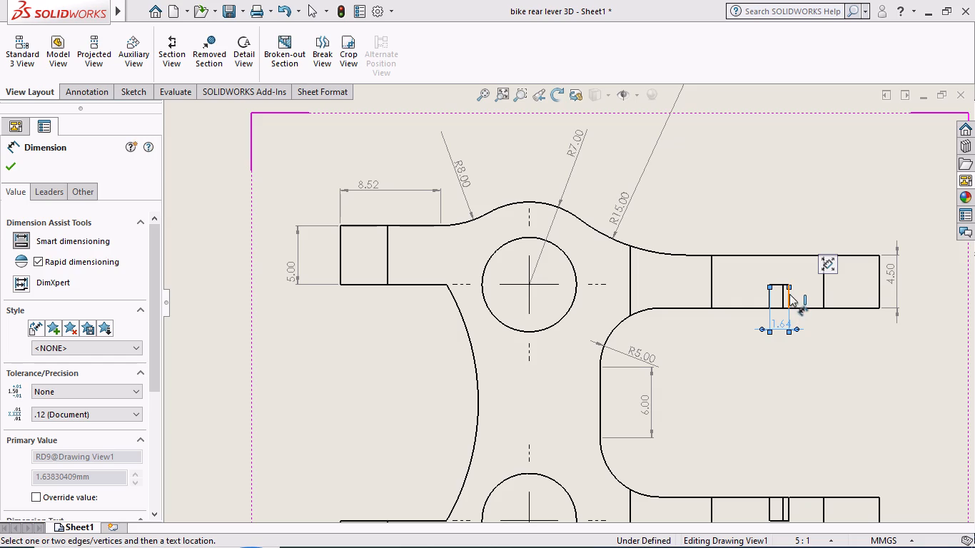
pyautogui.click(789, 294)
pyautogui.click(802, 295)
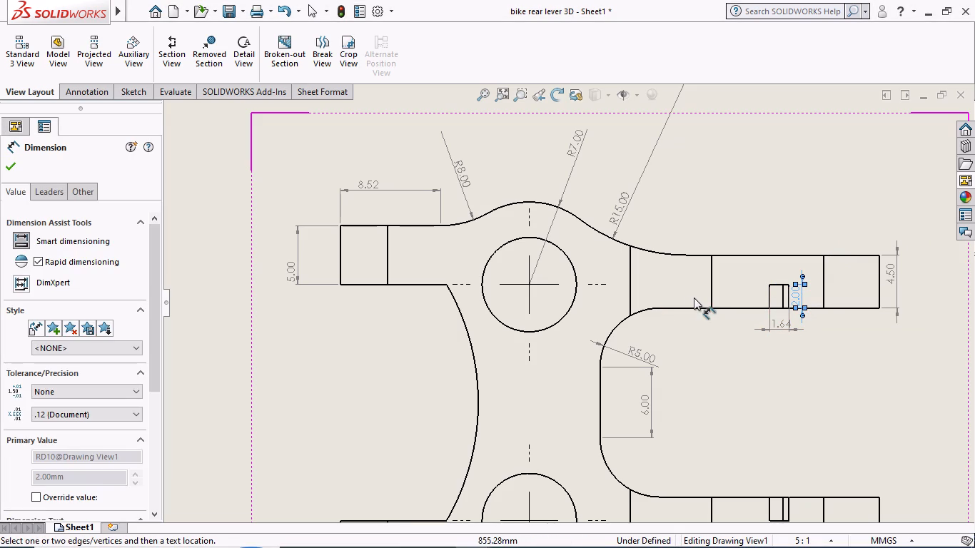
pyautogui.doubleClick(777, 324)
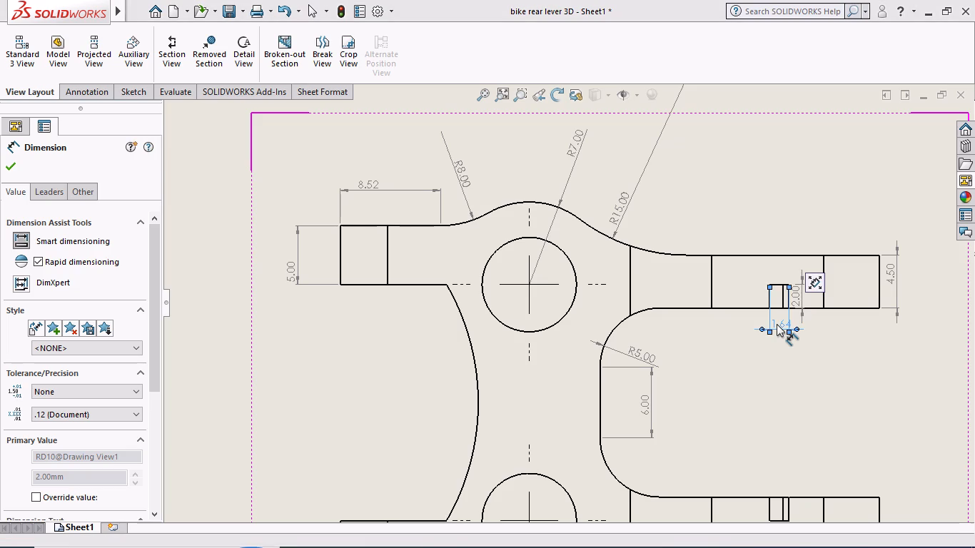
pyautogui.click(727, 328)
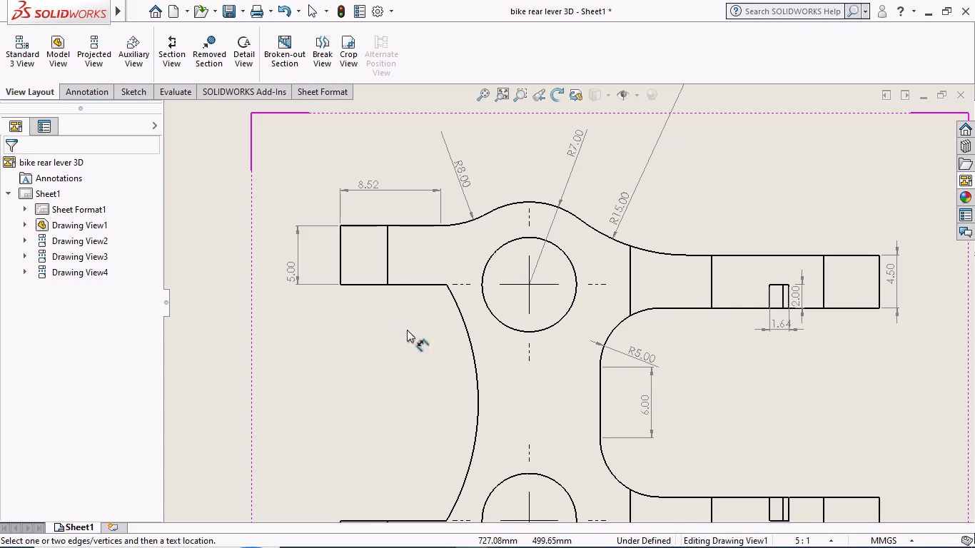
# Dimension the radius of the large concave arc between the two left-hand arms of the front view.
pyautogui.scroll(1, 489, 295)
pyautogui.scroll(1, 719, 367)
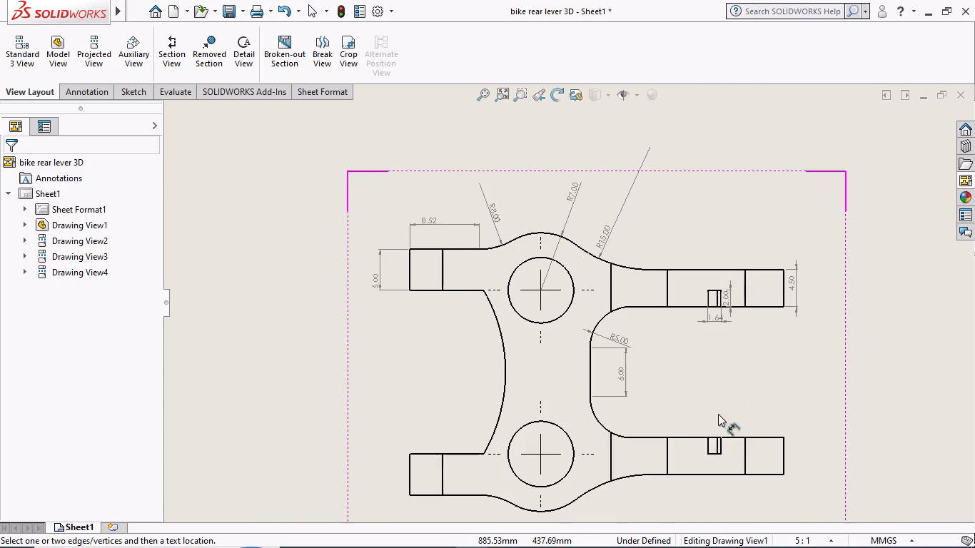
pyautogui.scroll(1, 693, 422)
pyautogui.scroll(-2, 587, 445)
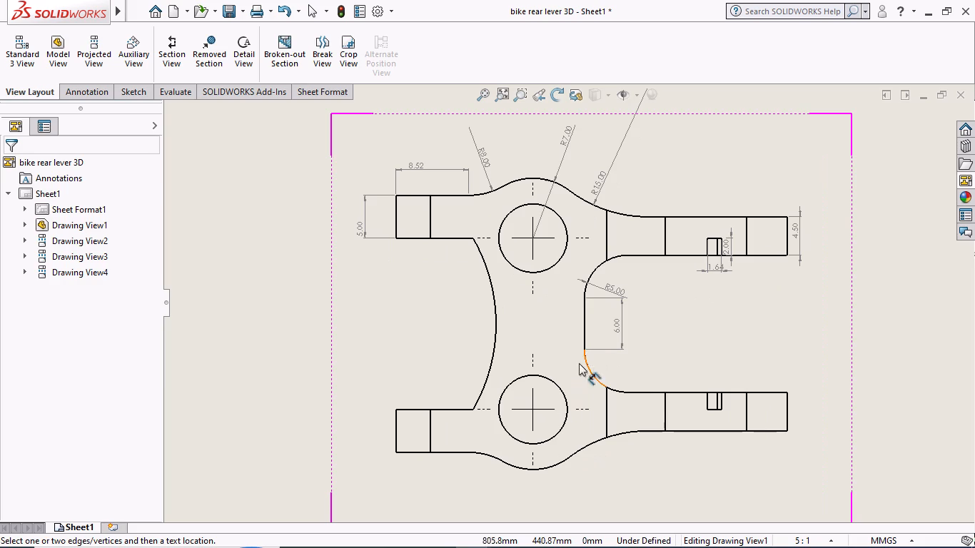
pyautogui.click(498, 313)
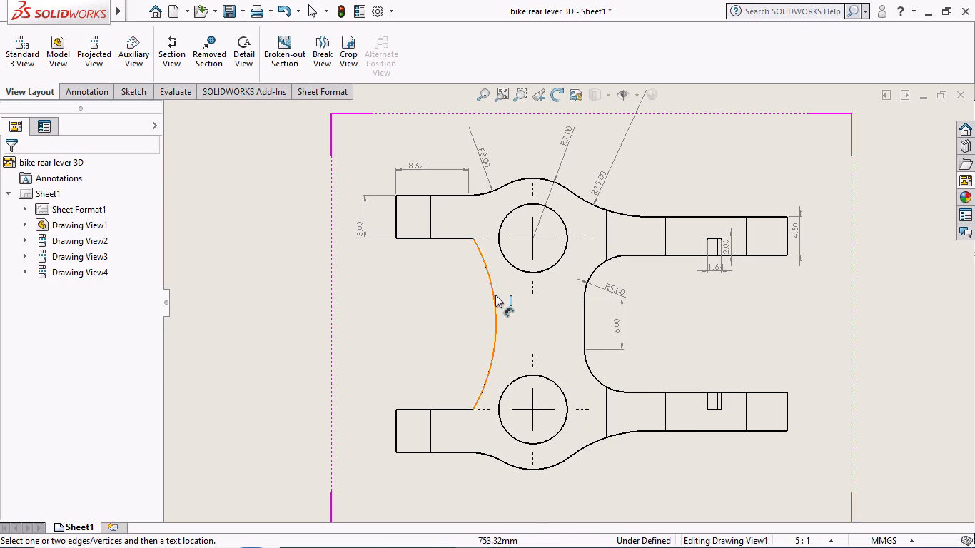
pyautogui.click(495, 295)
pyautogui.click(465, 325)
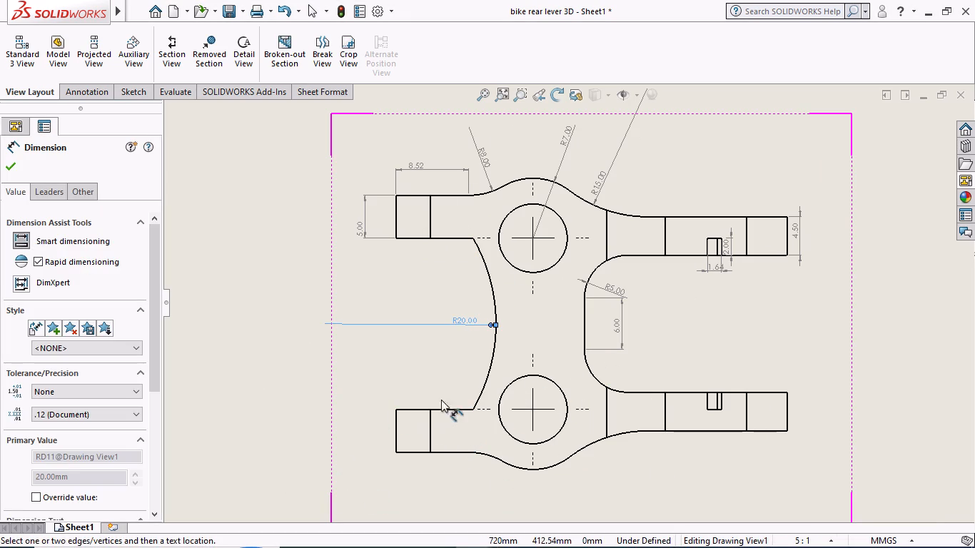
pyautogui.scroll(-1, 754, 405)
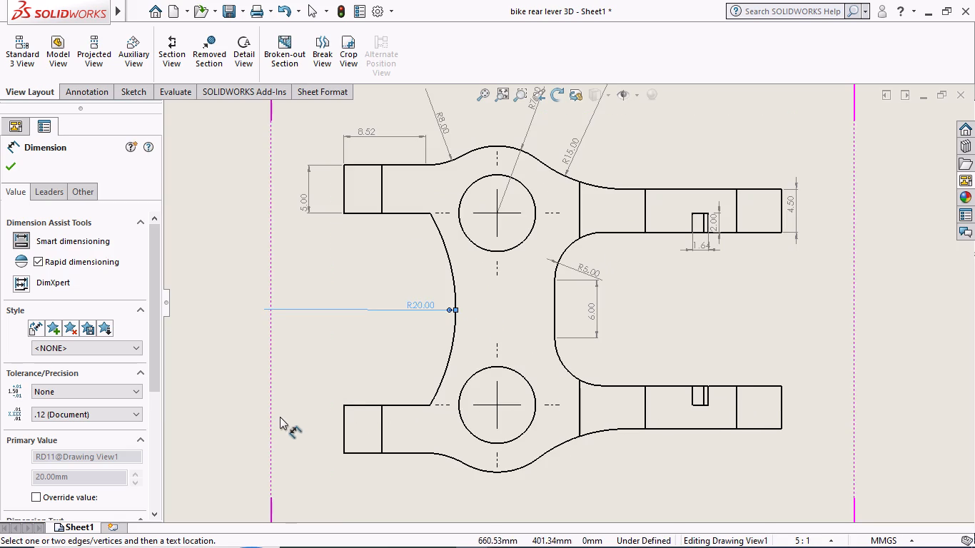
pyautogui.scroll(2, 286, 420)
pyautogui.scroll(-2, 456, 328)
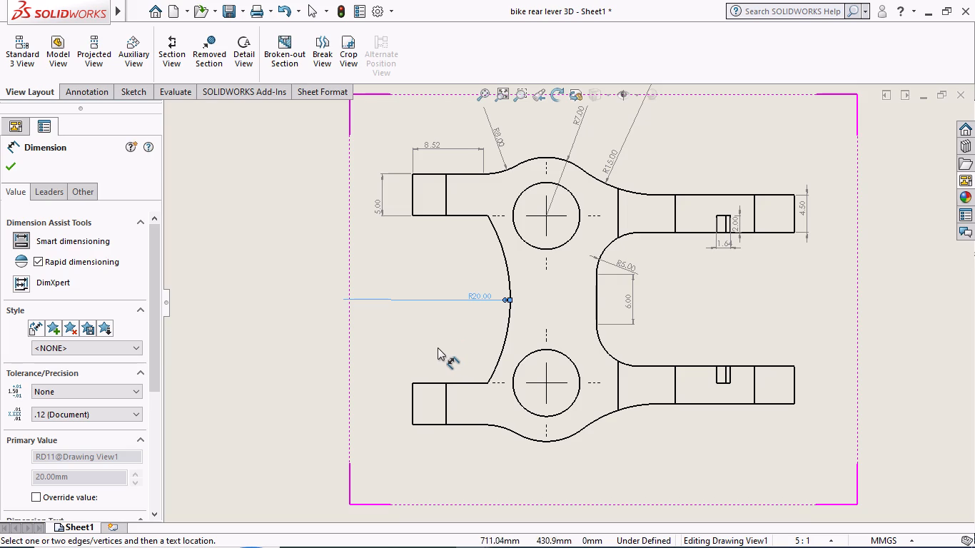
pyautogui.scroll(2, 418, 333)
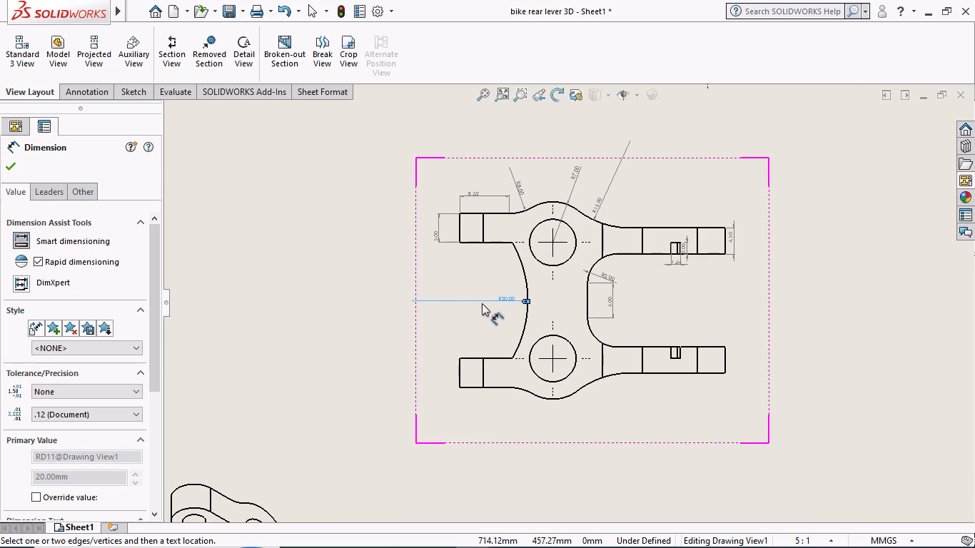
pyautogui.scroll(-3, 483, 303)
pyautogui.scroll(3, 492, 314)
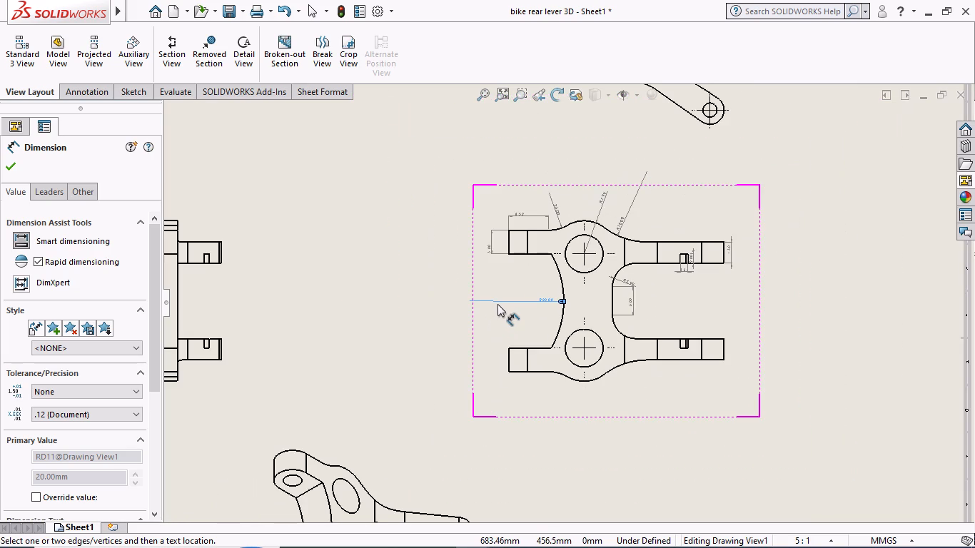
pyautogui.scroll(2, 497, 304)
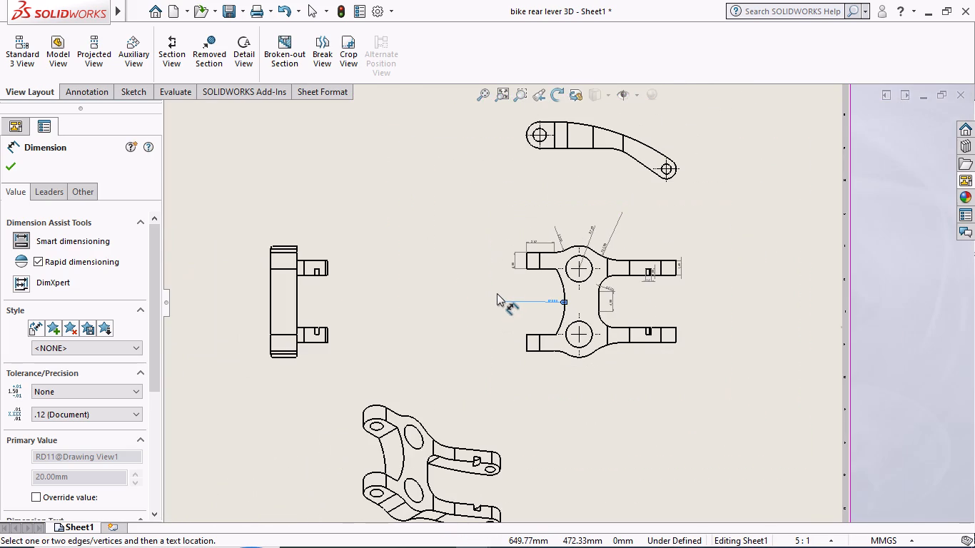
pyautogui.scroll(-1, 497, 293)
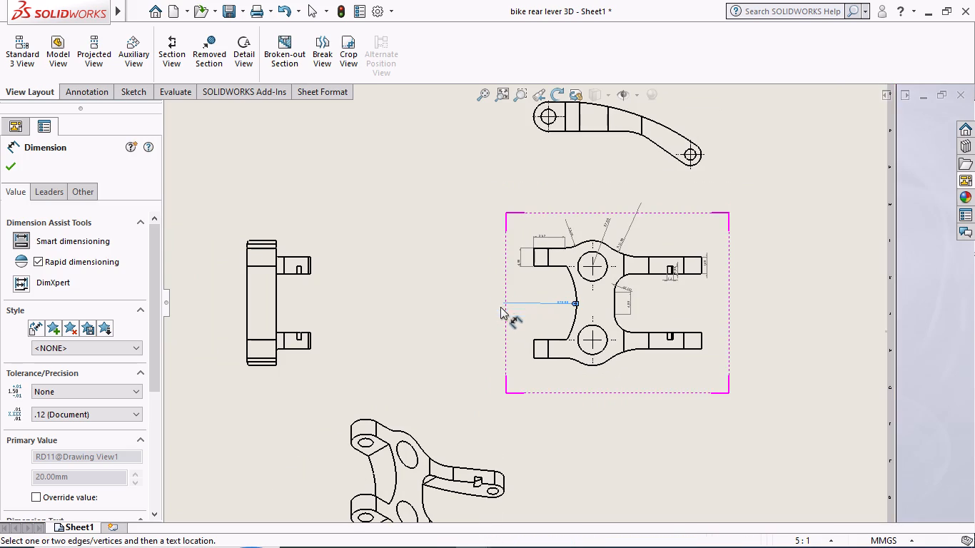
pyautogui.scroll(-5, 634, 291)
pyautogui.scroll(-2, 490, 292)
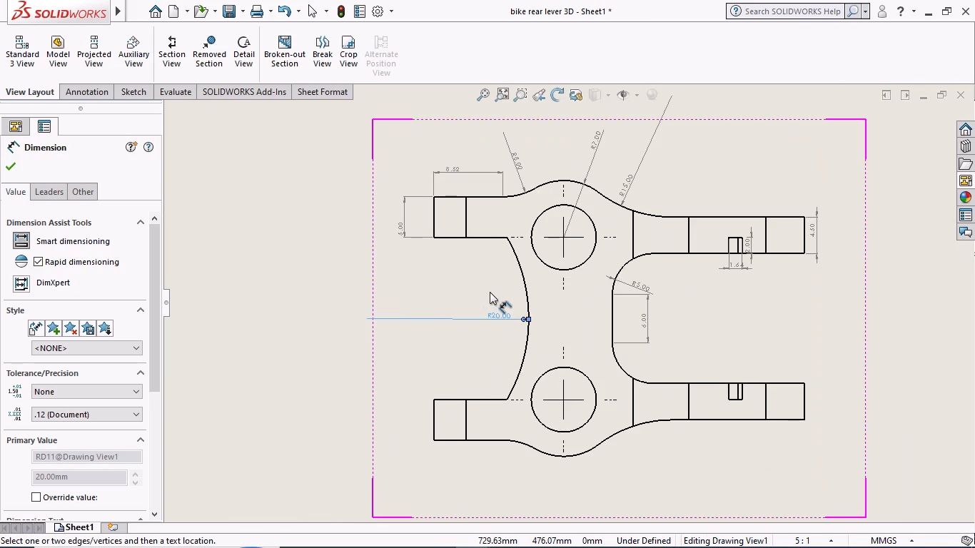
# Dimension the inner gap and the overall outer height across the two right-hand arms of the front view.
pyautogui.scroll(-2, 508, 283)
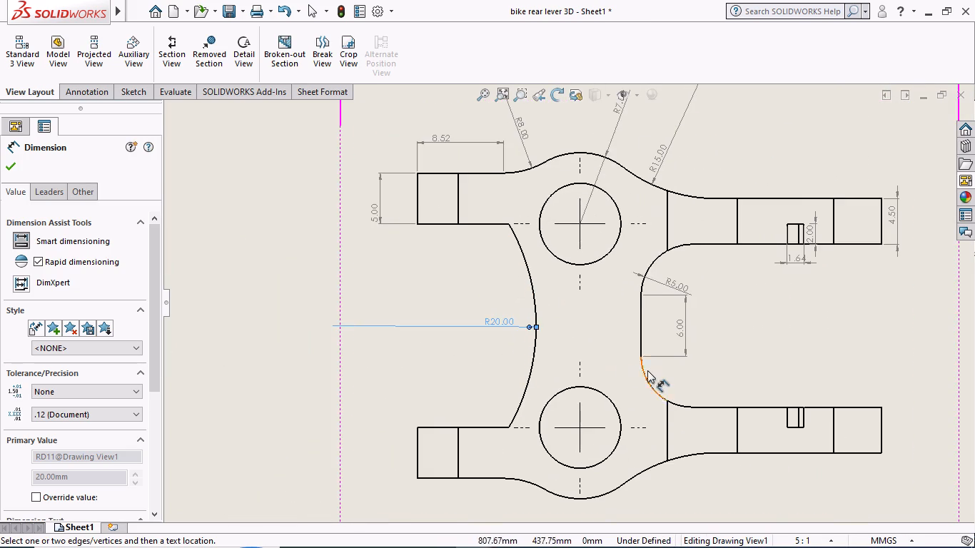
pyautogui.scroll(-1, 652, 370)
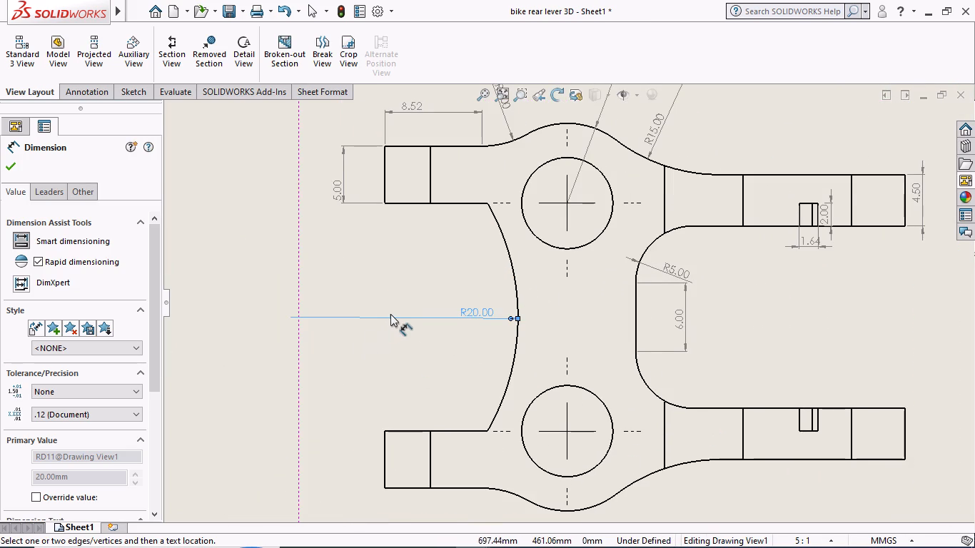
pyautogui.scroll(3, 391, 313)
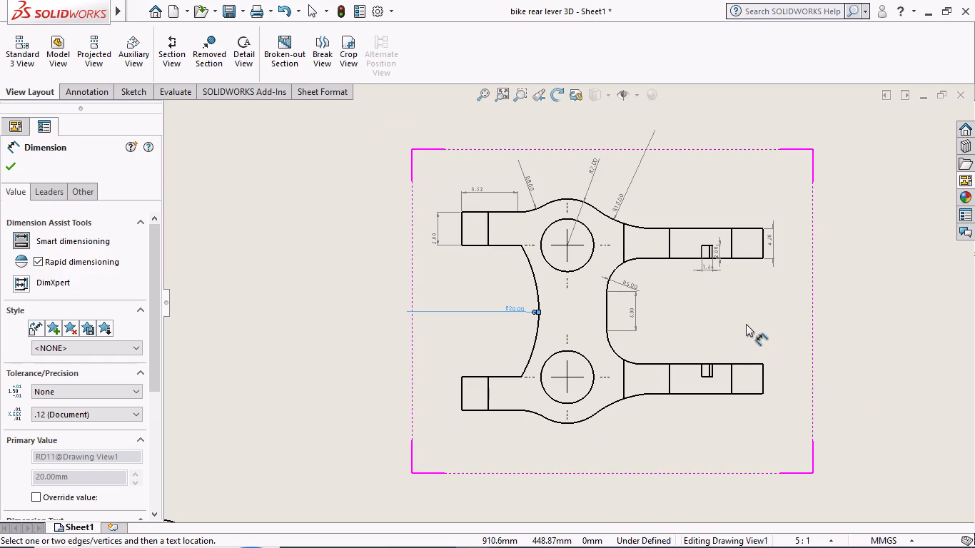
pyautogui.scroll(-2, 746, 324)
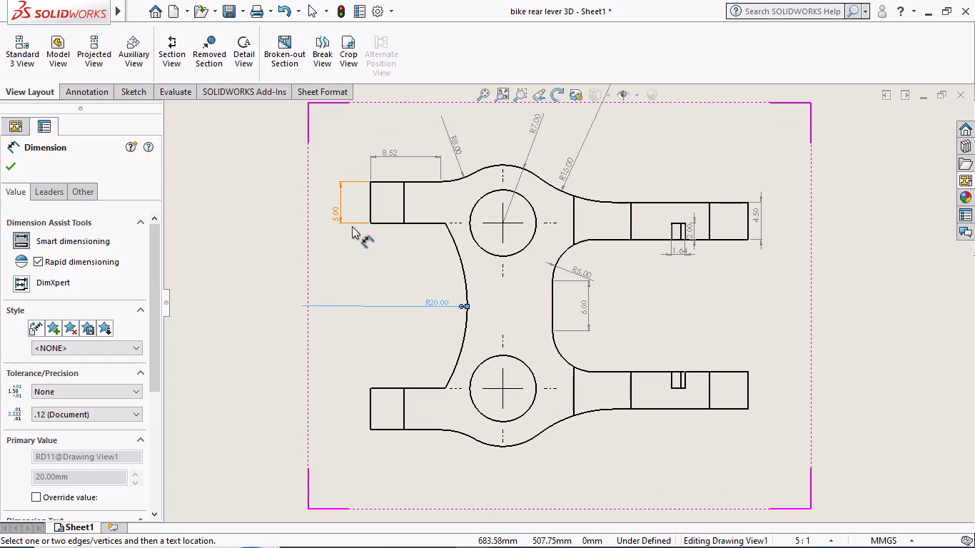
pyautogui.click(748, 238)
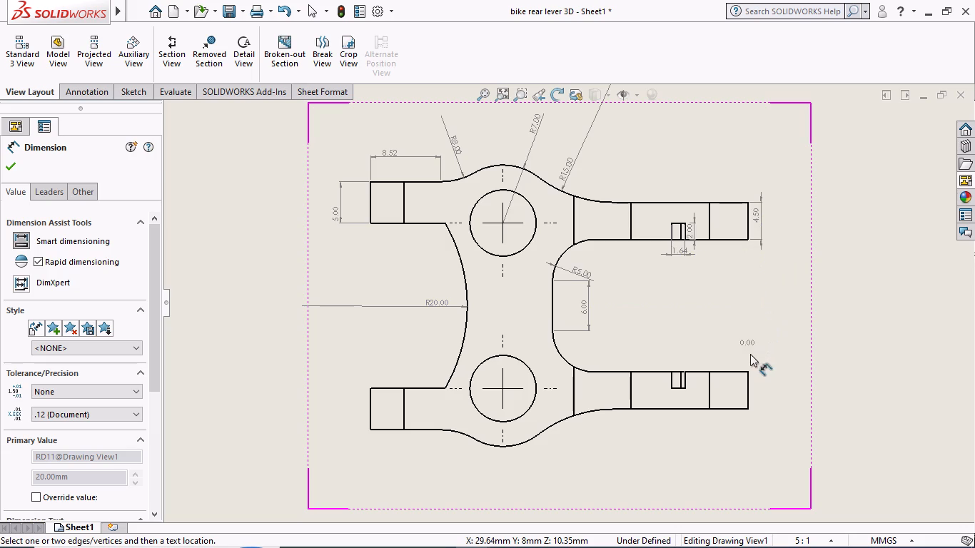
pyautogui.click(747, 373)
pyautogui.click(765, 329)
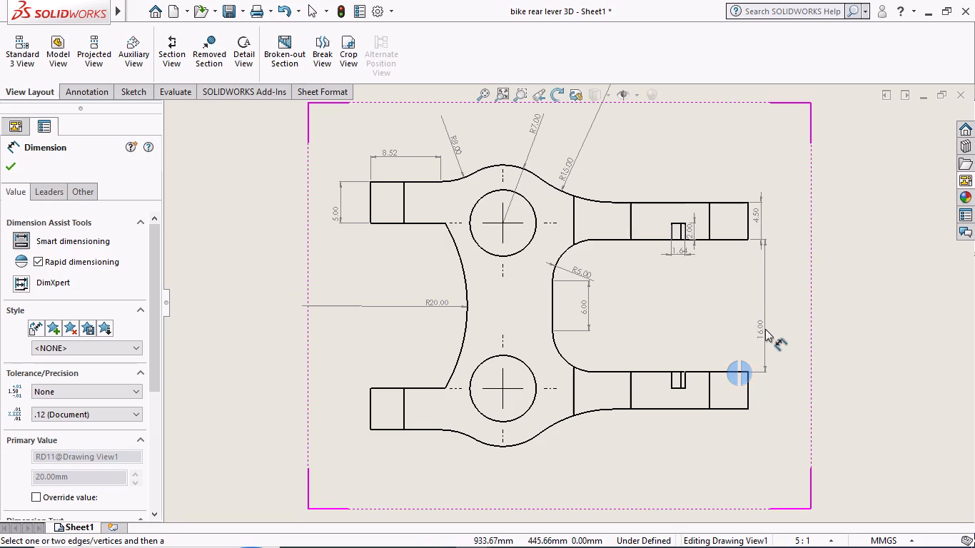
pyautogui.click(729, 201)
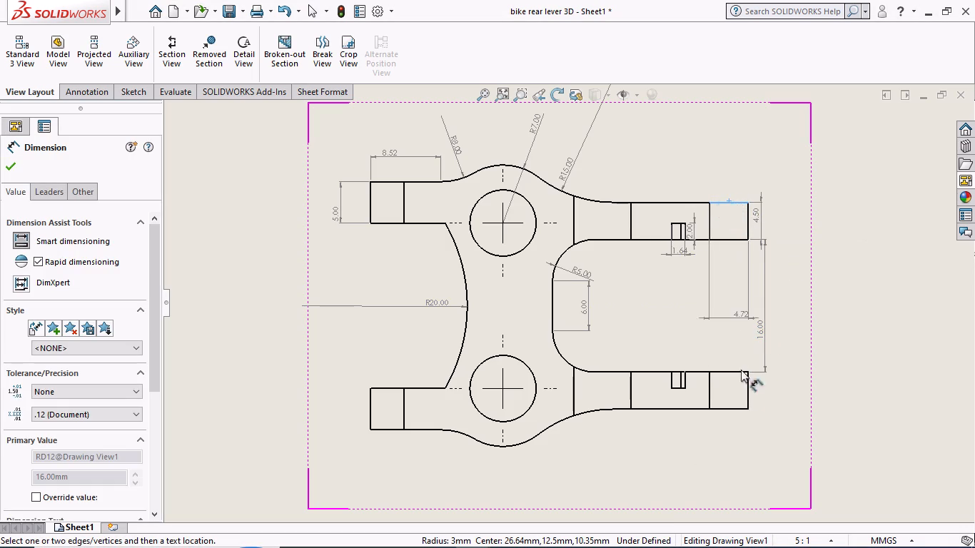
pyautogui.click(733, 407)
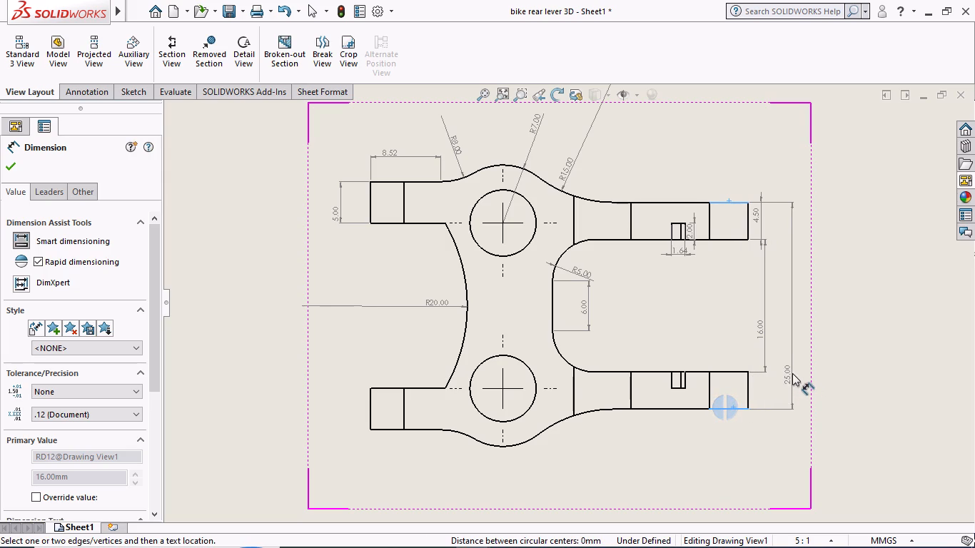
pyautogui.click(792, 372)
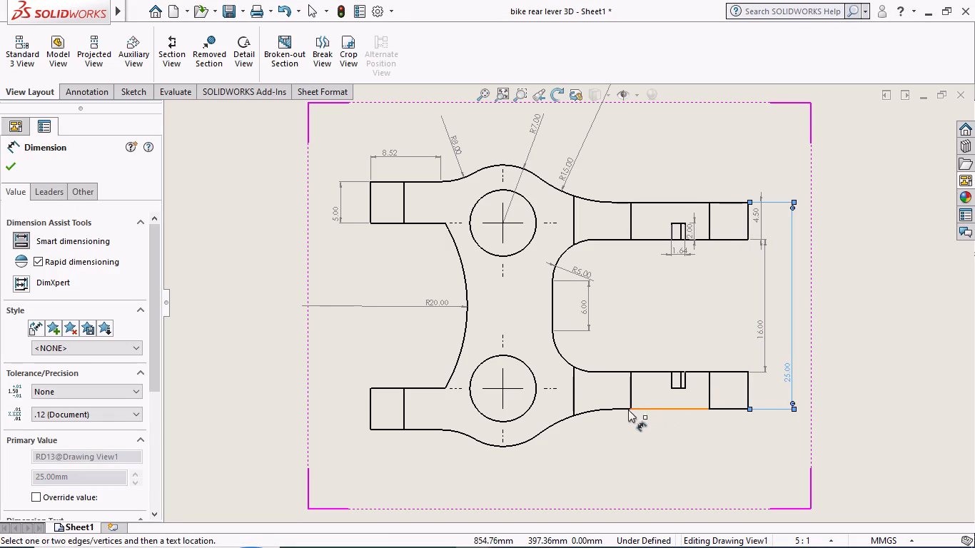
# Dimension the overall outer height and the inner gap across the two left-hand arms of the front view.
pyautogui.click(371, 428)
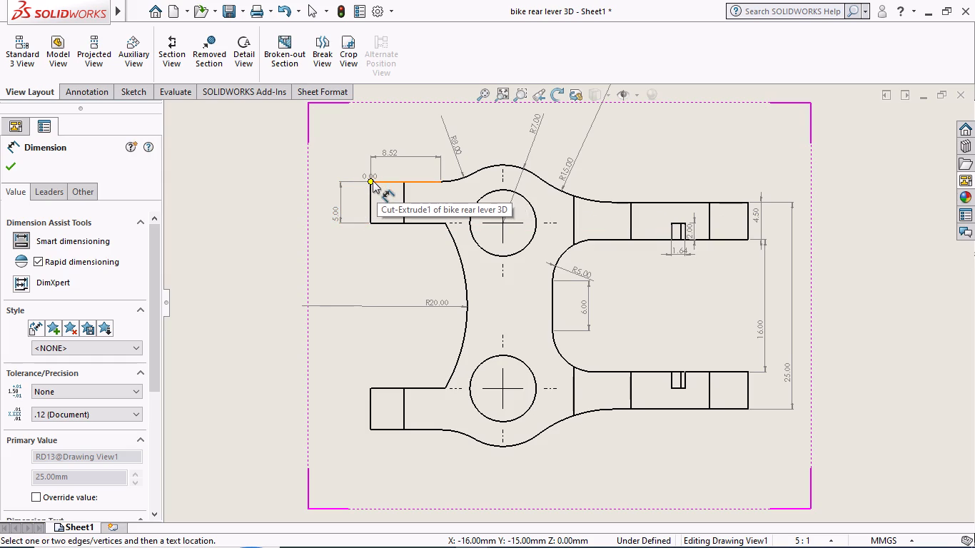
pyautogui.click(373, 181)
pyautogui.click(281, 194)
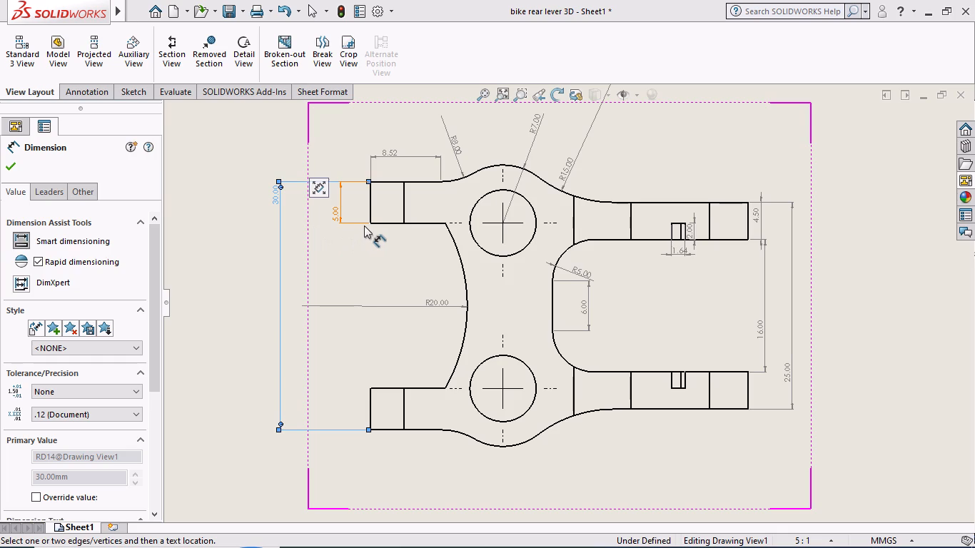
pyautogui.scroll(1, 364, 225)
pyautogui.scroll(-3, 439, 215)
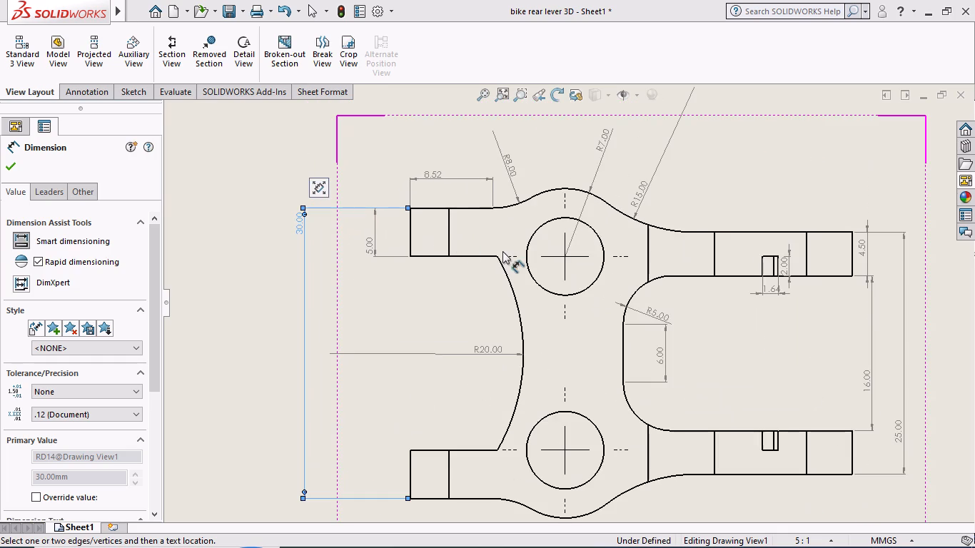
pyautogui.scroll(-3, 496, 251)
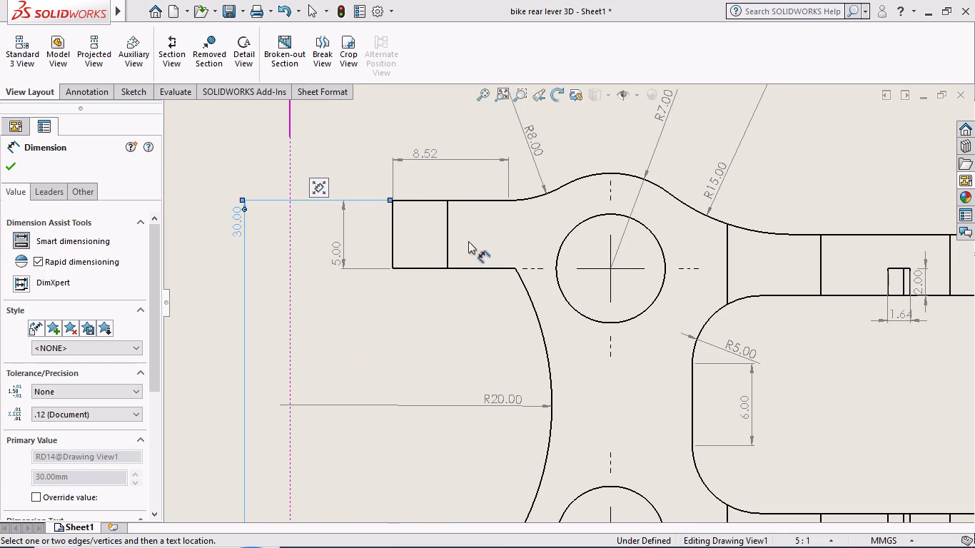
pyautogui.scroll(4, 470, 248)
pyautogui.scroll(-1, 490, 340)
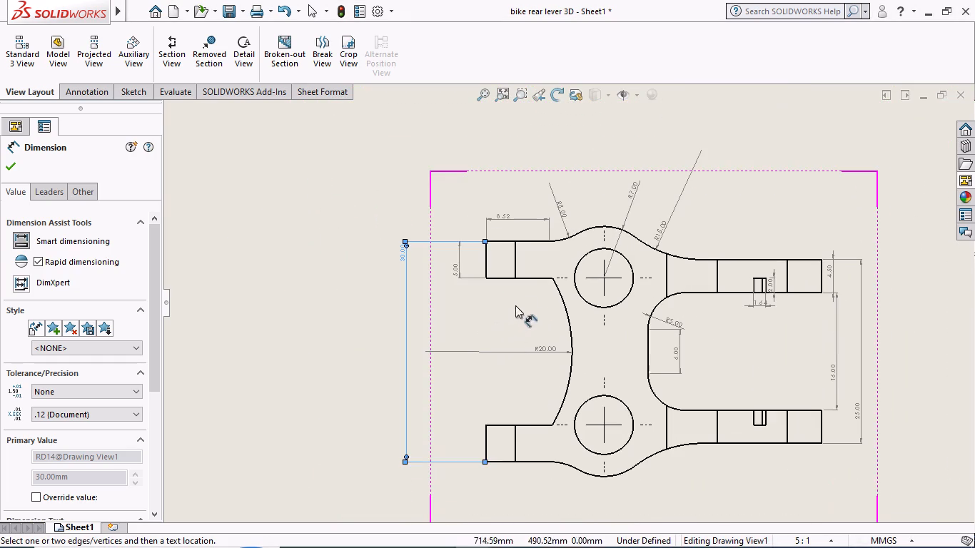
pyautogui.scroll(-1, 536, 298)
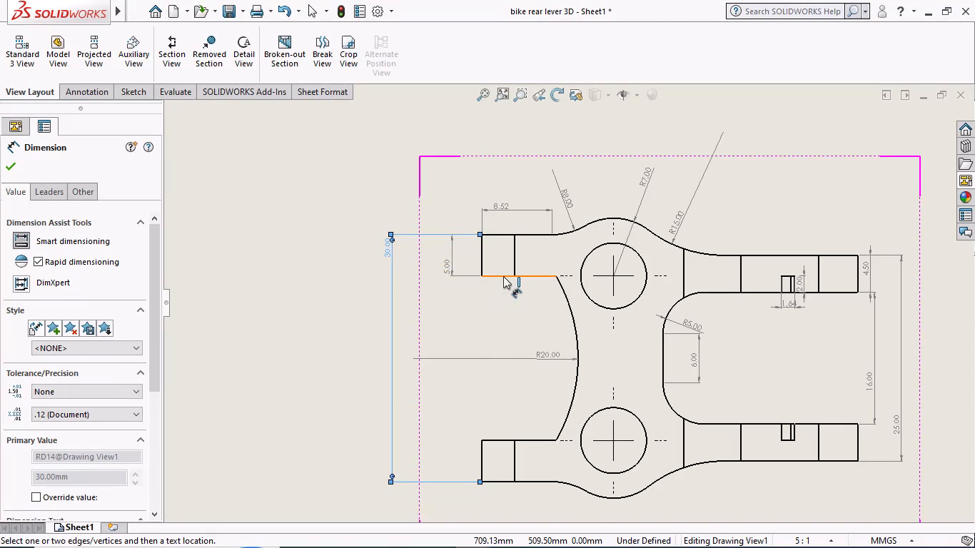
pyautogui.scroll(-2, 527, 278)
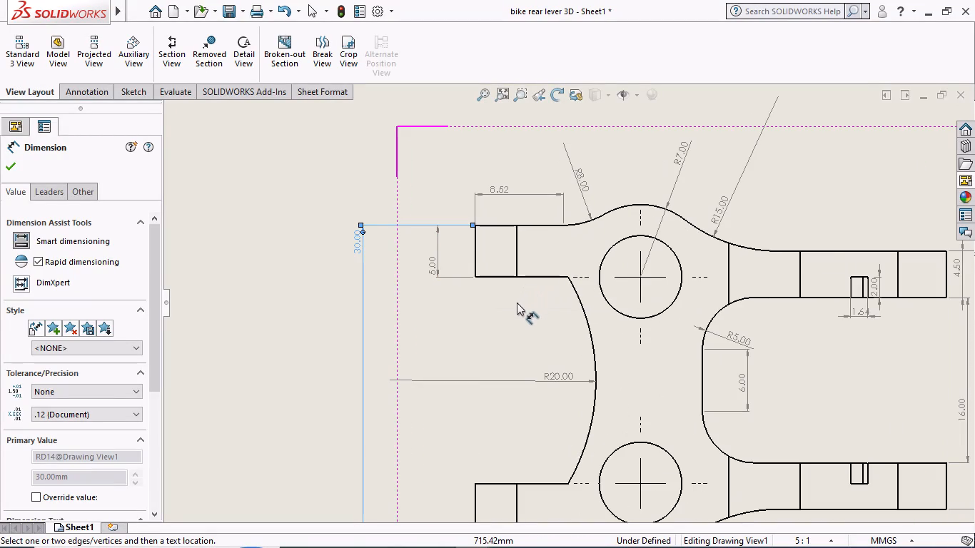
pyautogui.scroll(1, 470, 340)
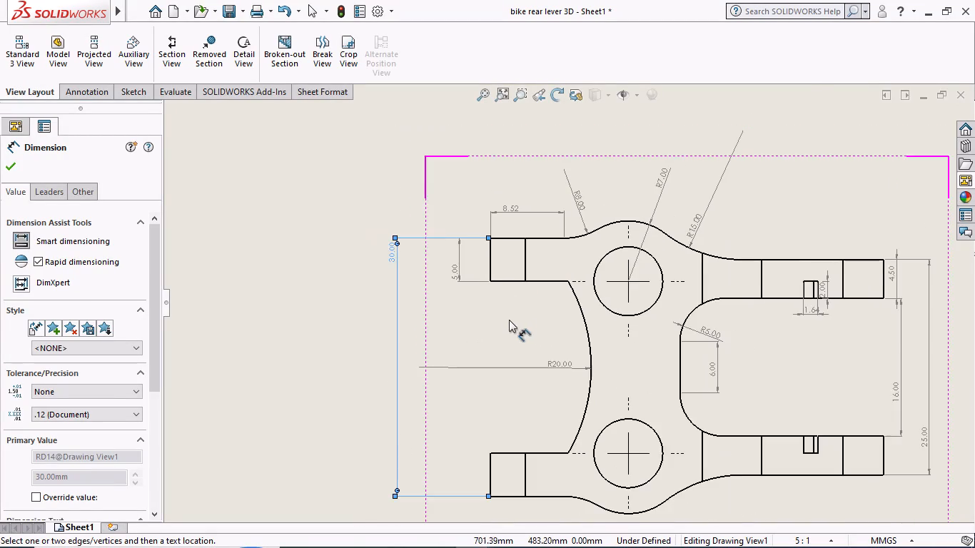
pyautogui.scroll(1, 510, 318)
pyautogui.scroll(-2, 575, 293)
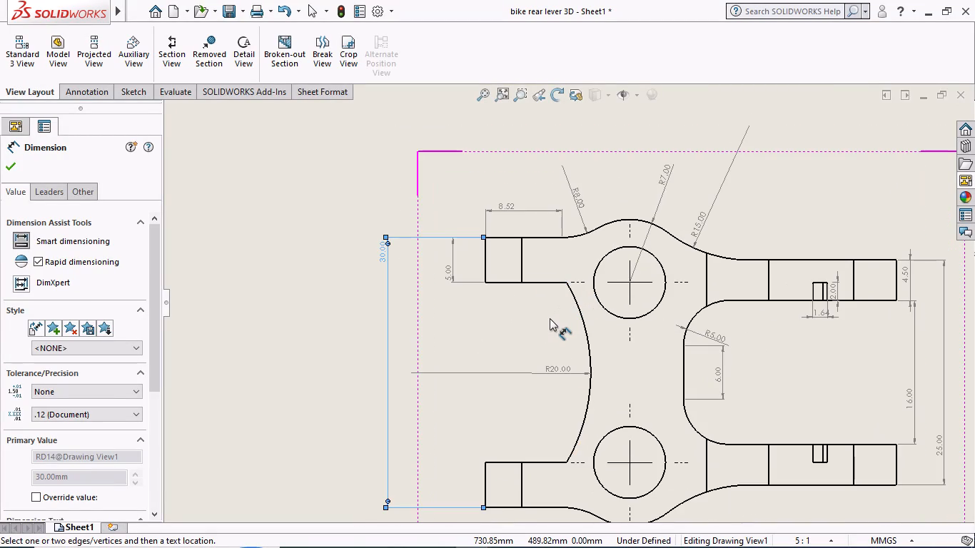
pyautogui.scroll(-1, 552, 303)
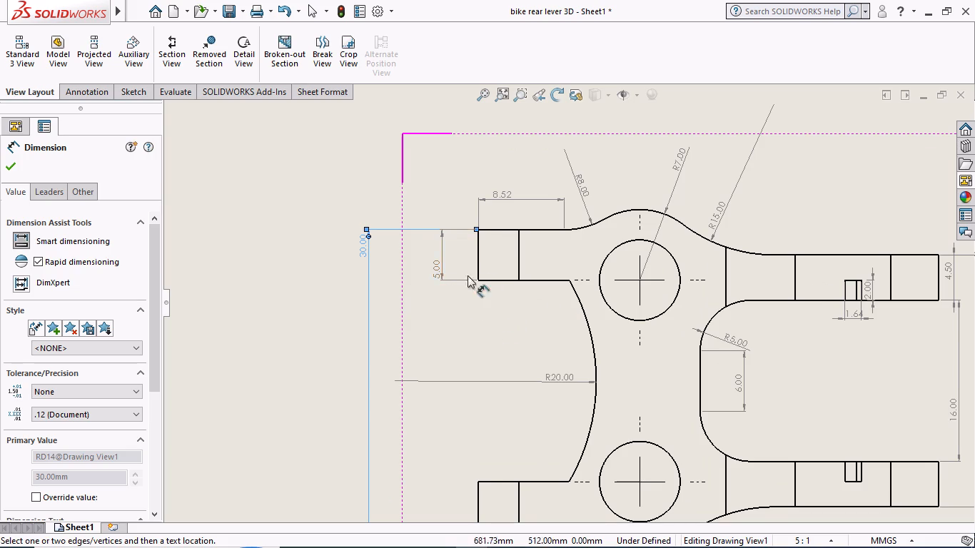
pyautogui.click(477, 280)
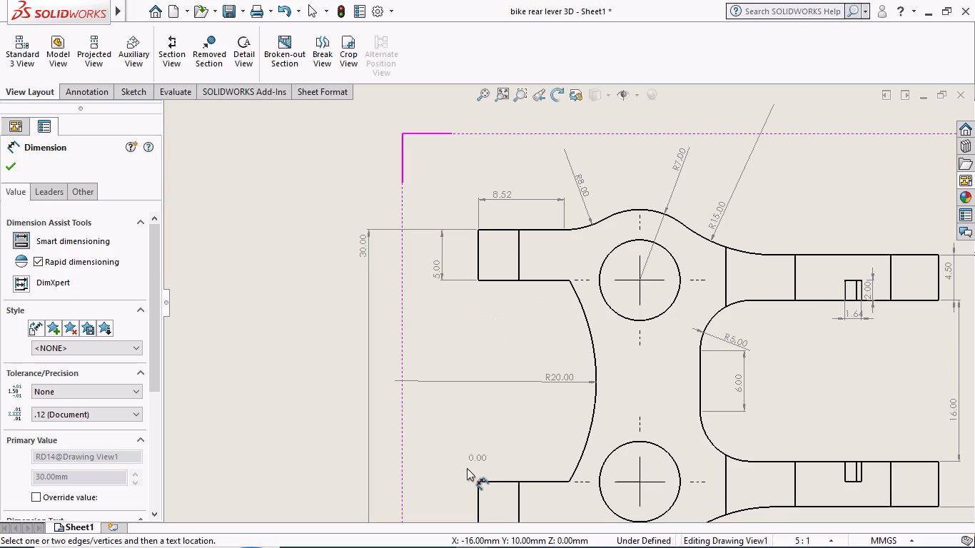
pyautogui.click(479, 480)
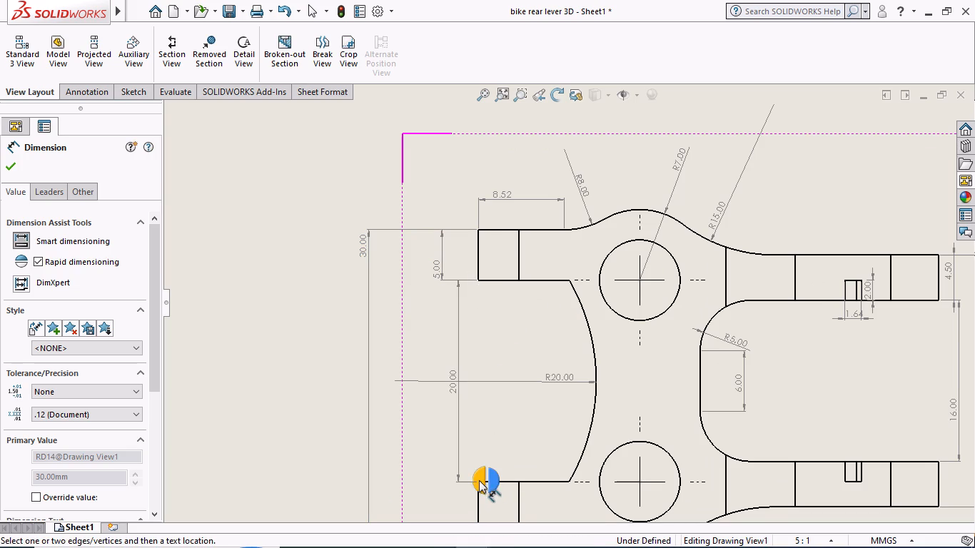
pyautogui.click(420, 420)
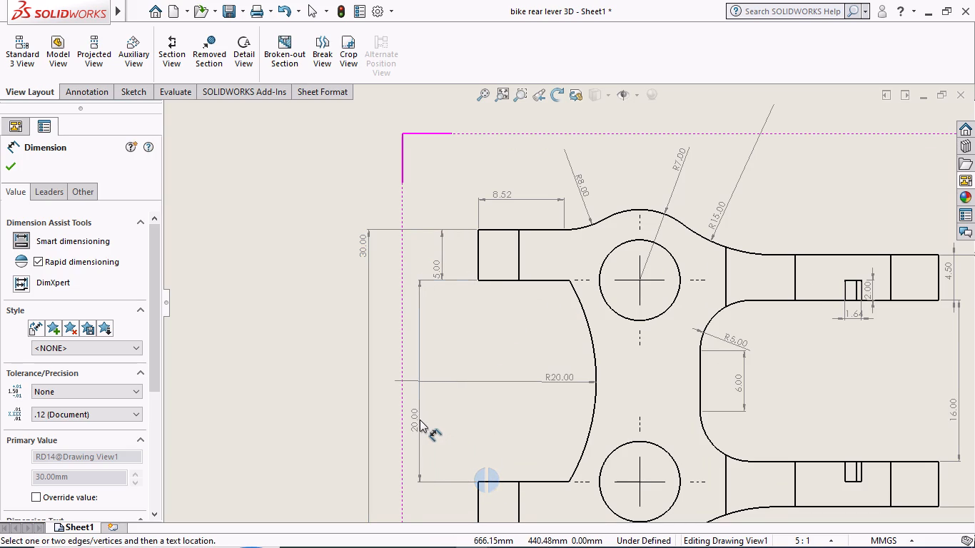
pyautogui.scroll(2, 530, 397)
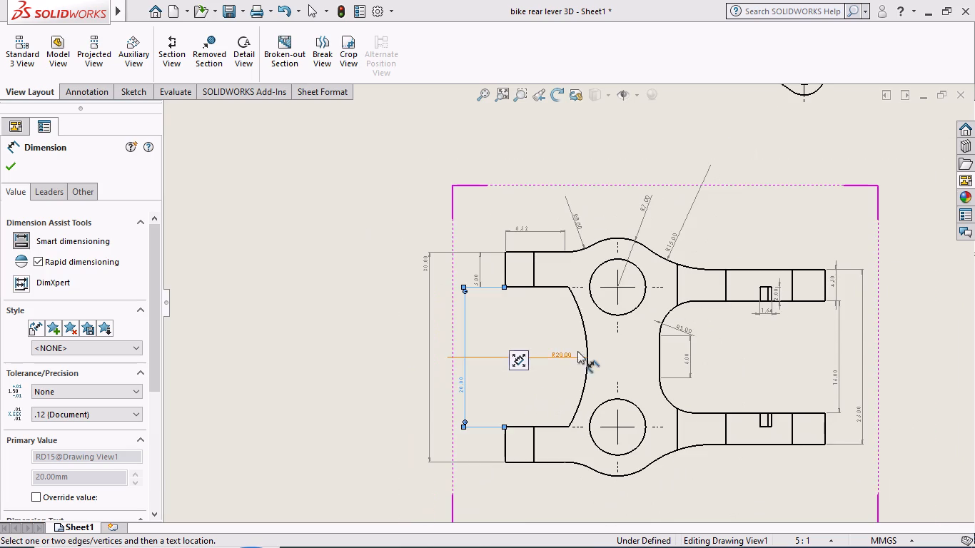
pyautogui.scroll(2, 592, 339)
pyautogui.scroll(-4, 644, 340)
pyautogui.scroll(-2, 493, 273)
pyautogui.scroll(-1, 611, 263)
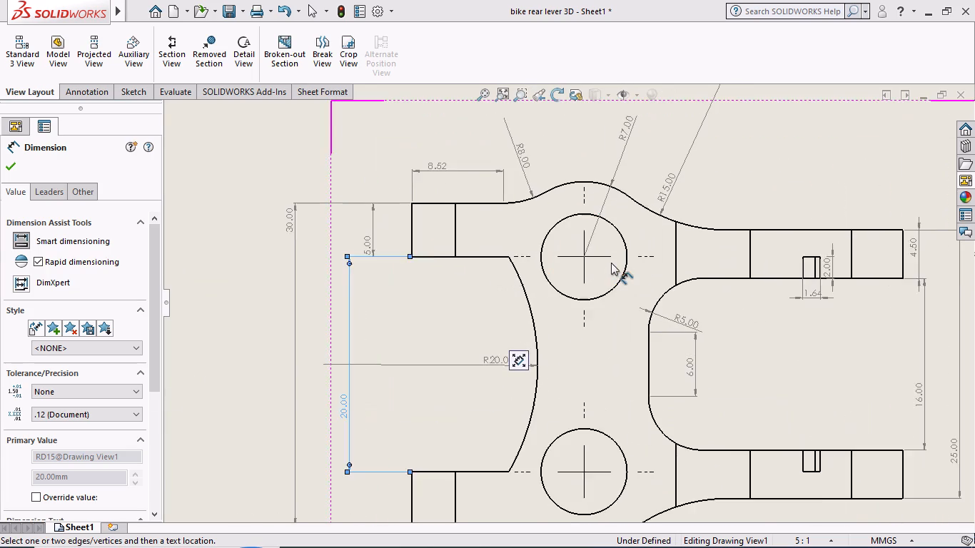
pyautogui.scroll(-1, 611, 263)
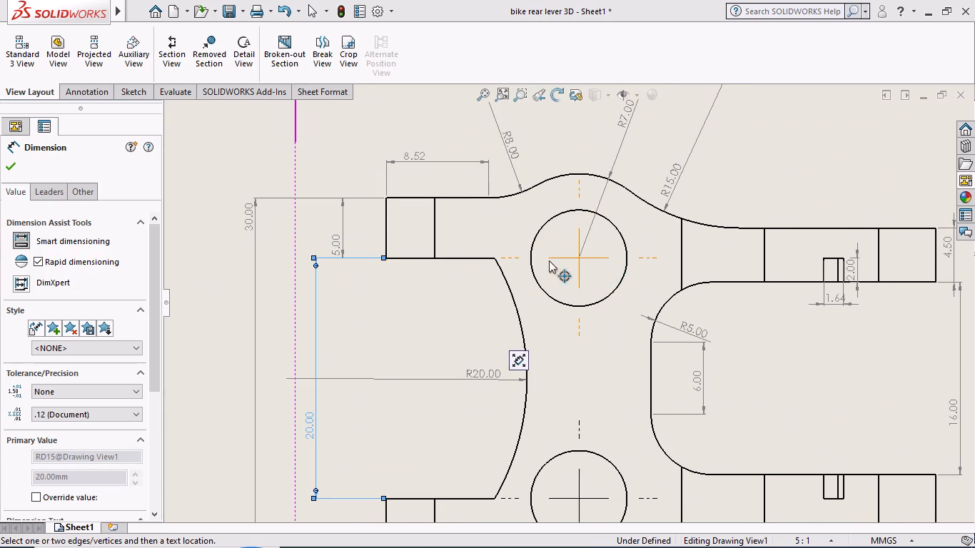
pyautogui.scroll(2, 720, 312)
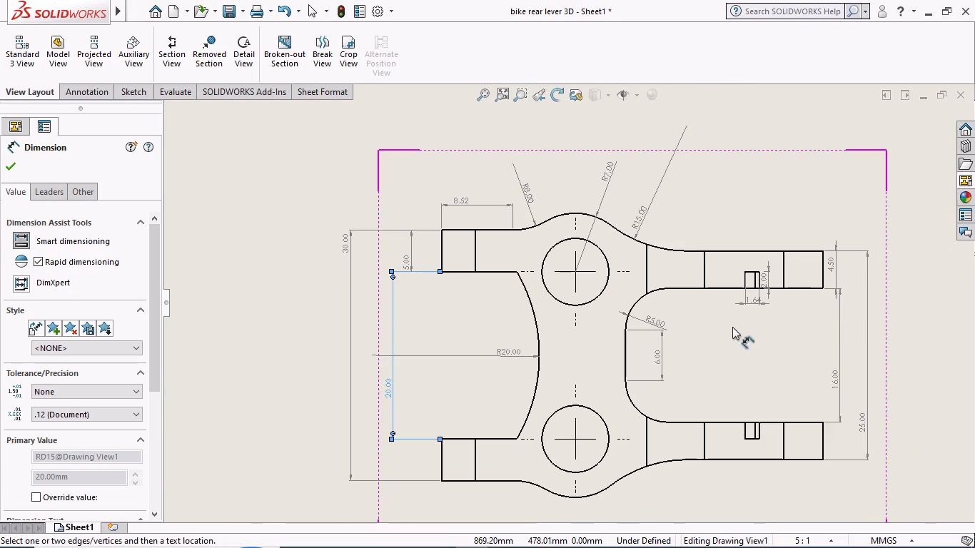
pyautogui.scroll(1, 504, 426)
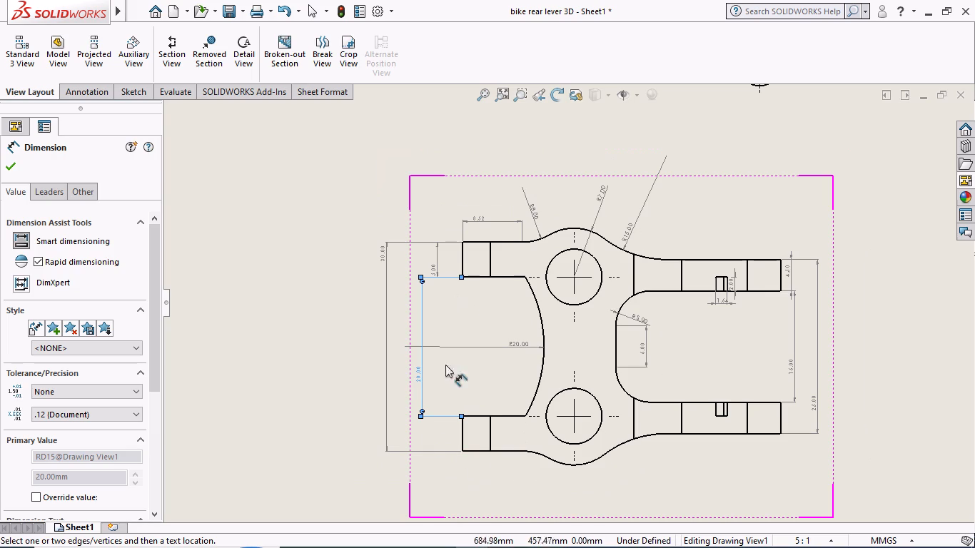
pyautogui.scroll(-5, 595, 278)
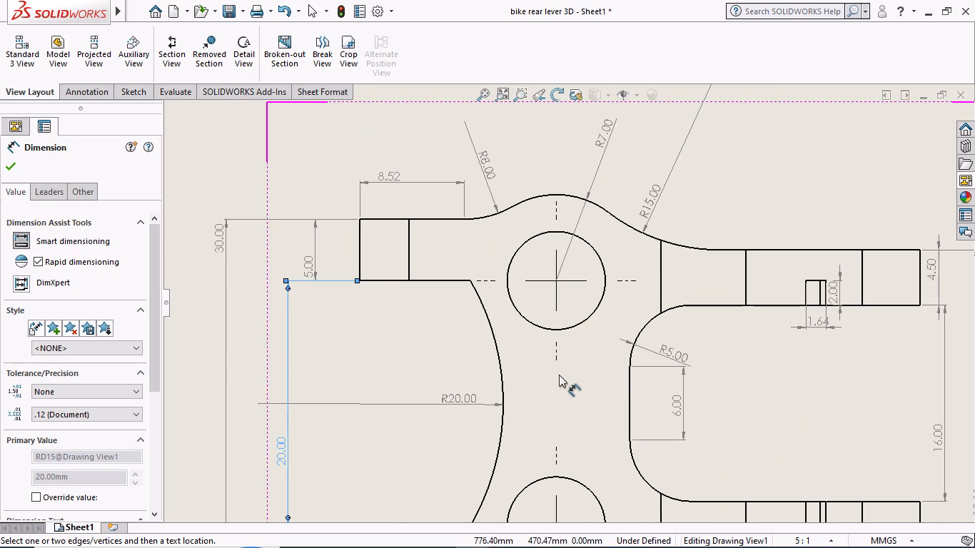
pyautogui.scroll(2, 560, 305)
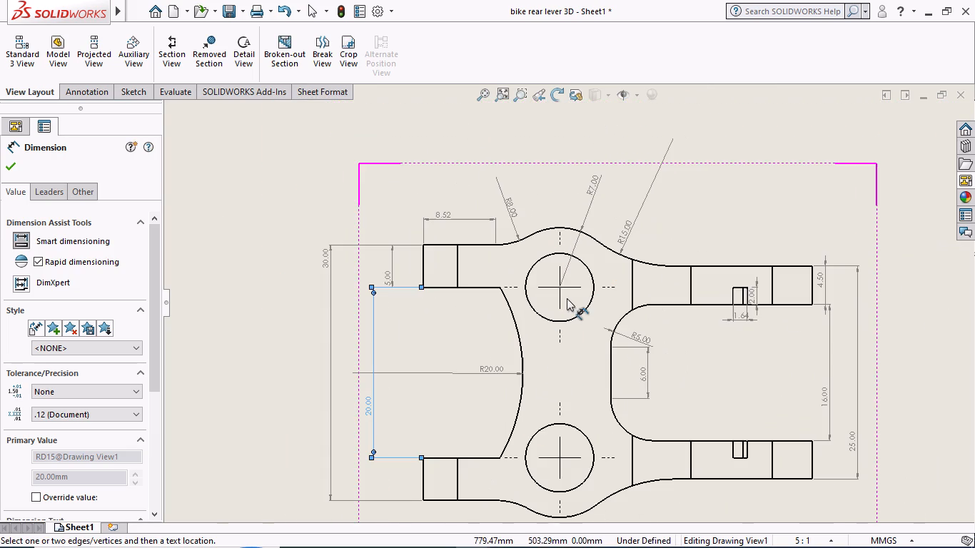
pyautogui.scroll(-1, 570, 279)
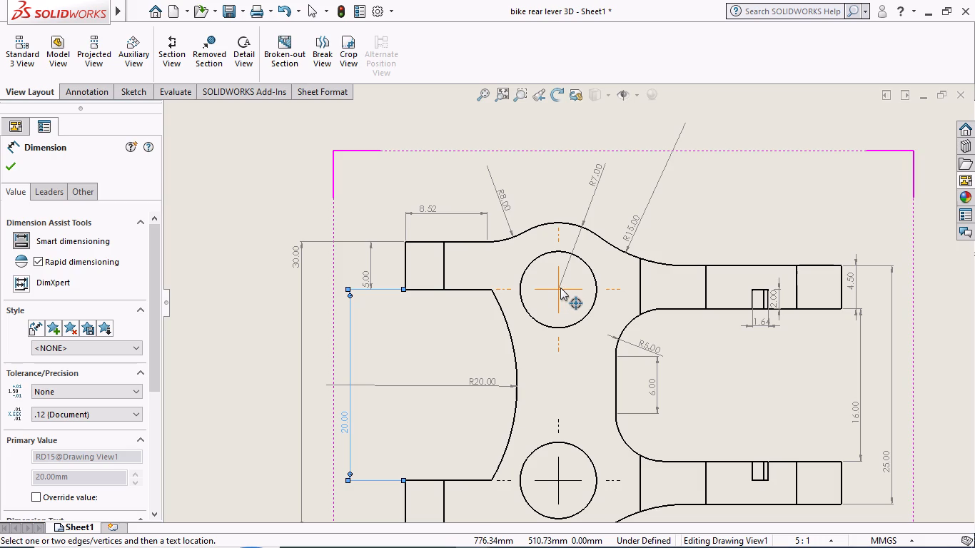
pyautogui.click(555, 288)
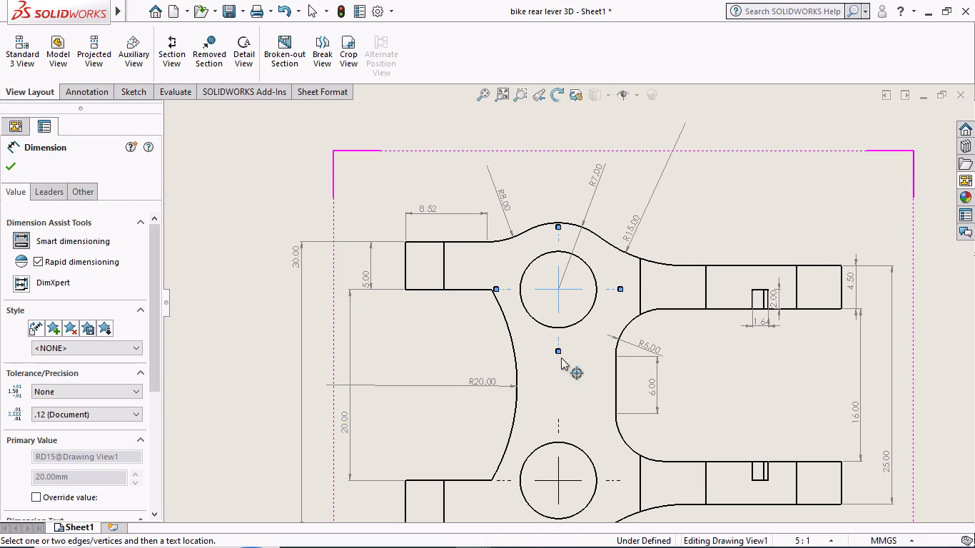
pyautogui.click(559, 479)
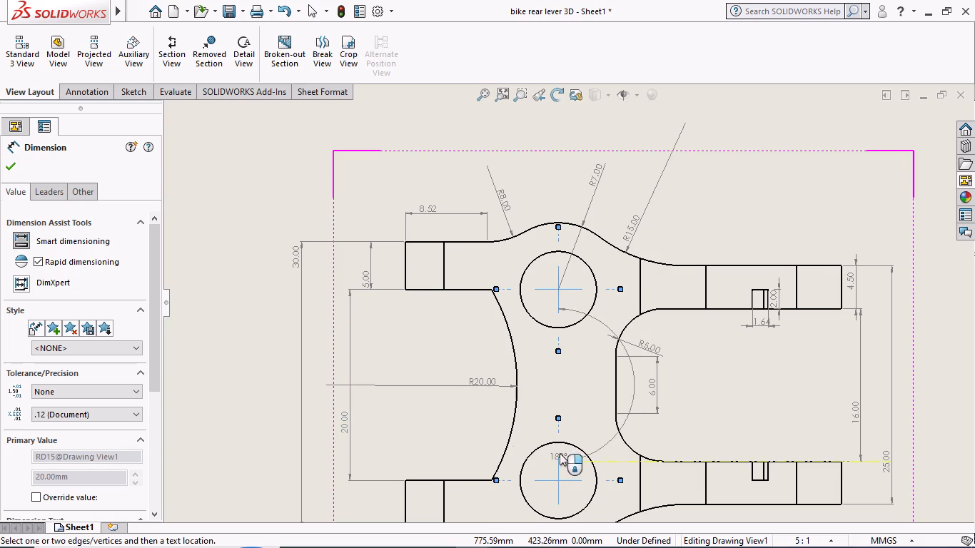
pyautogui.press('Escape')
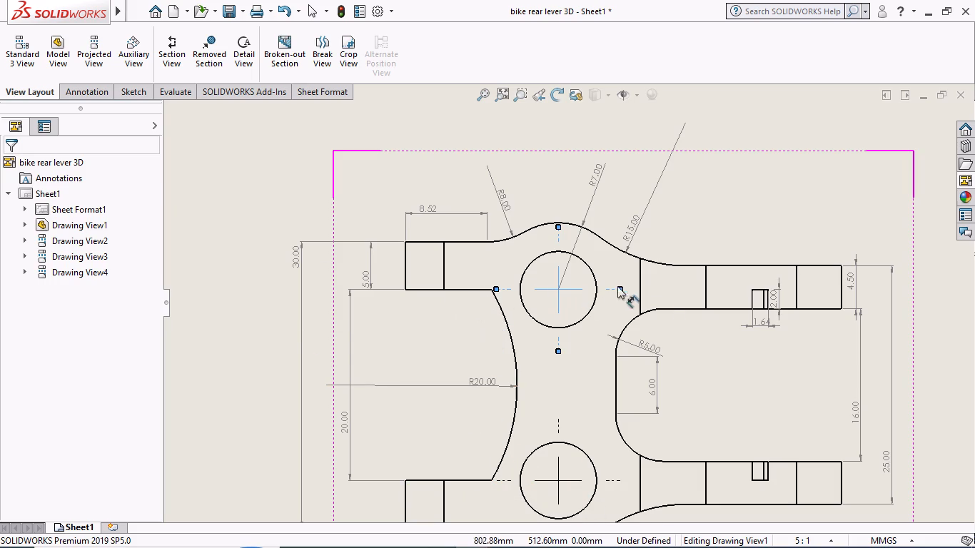
# Examine the dimensioned front view up close, checking the arms, holes and notches for missing dimensions.
pyautogui.scroll(1, 666, 455)
pyautogui.scroll(2, 561, 480)
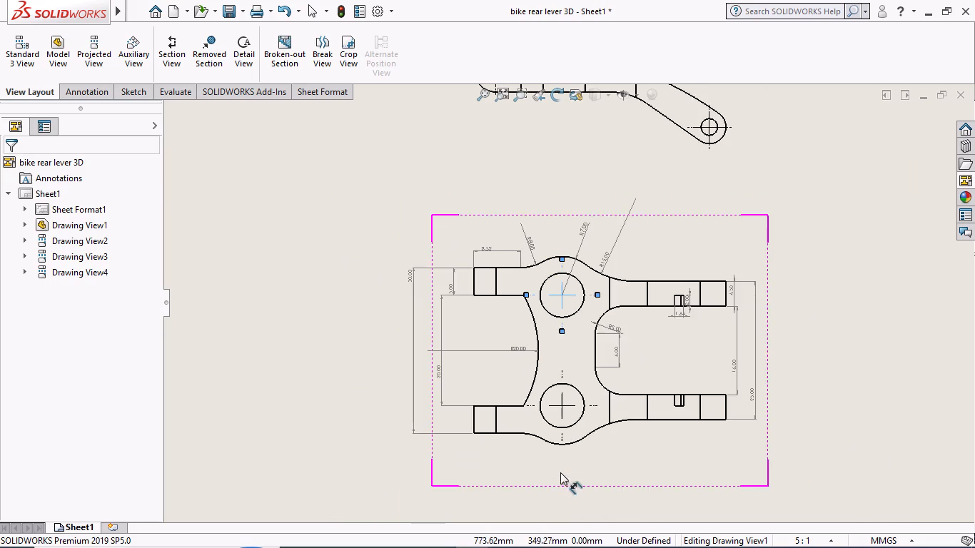
pyautogui.scroll(-2, 491, 365)
pyautogui.scroll(-2, 580, 460)
pyautogui.scroll(-2, 494, 422)
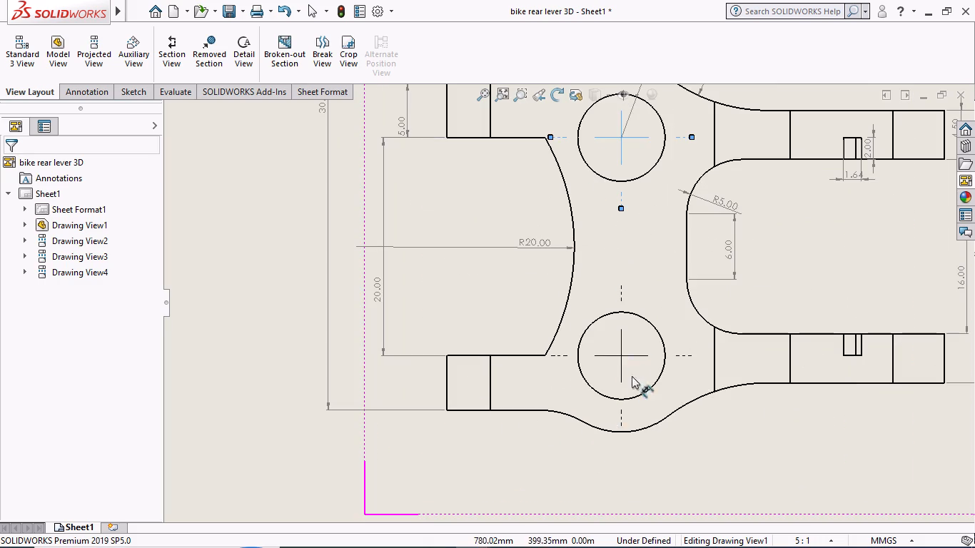
pyautogui.scroll(-1, 572, 363)
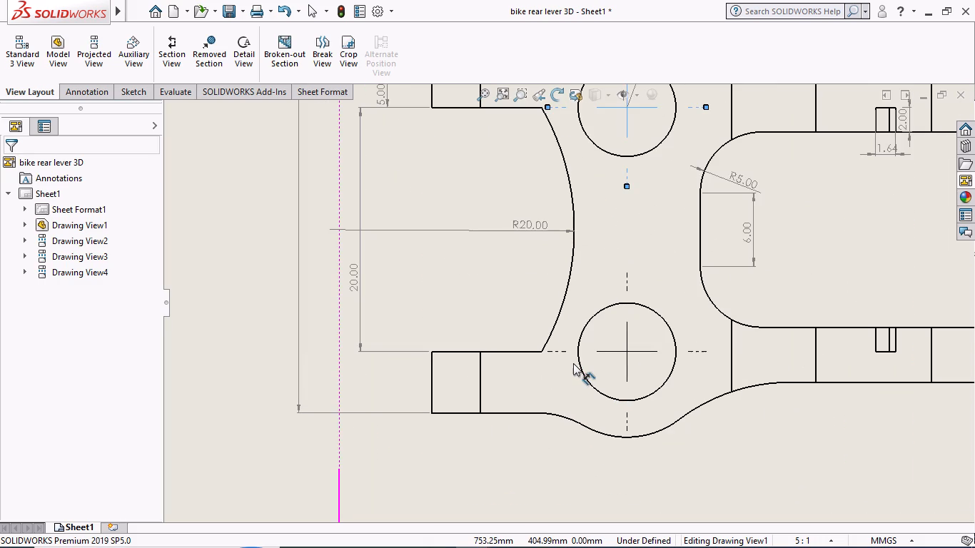
pyautogui.scroll(-1, 551, 342)
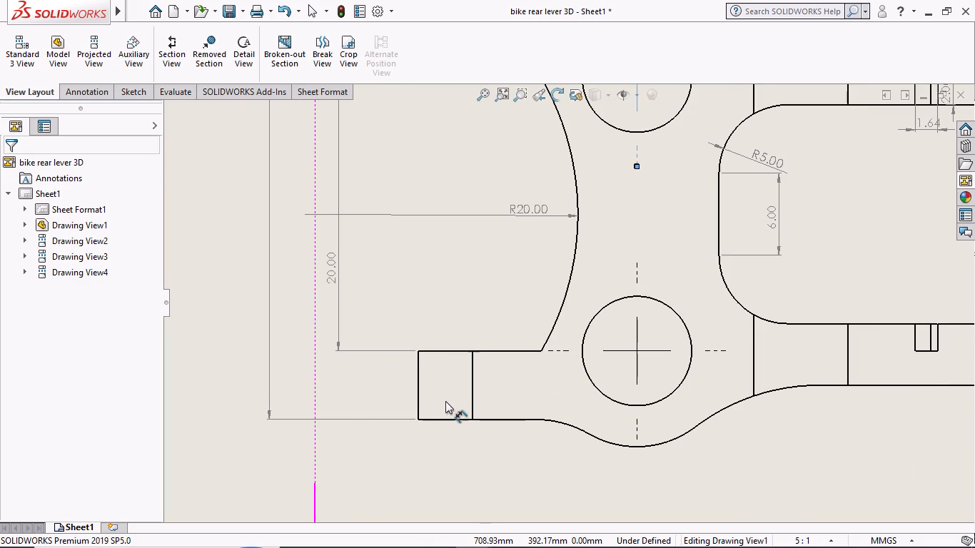
pyautogui.scroll(1, 443, 400)
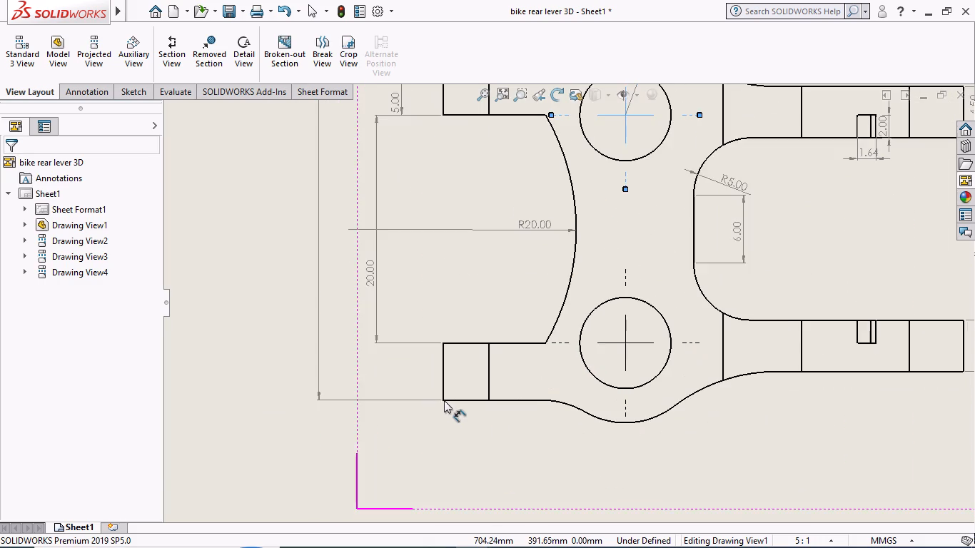
pyautogui.scroll(6, 487, 397)
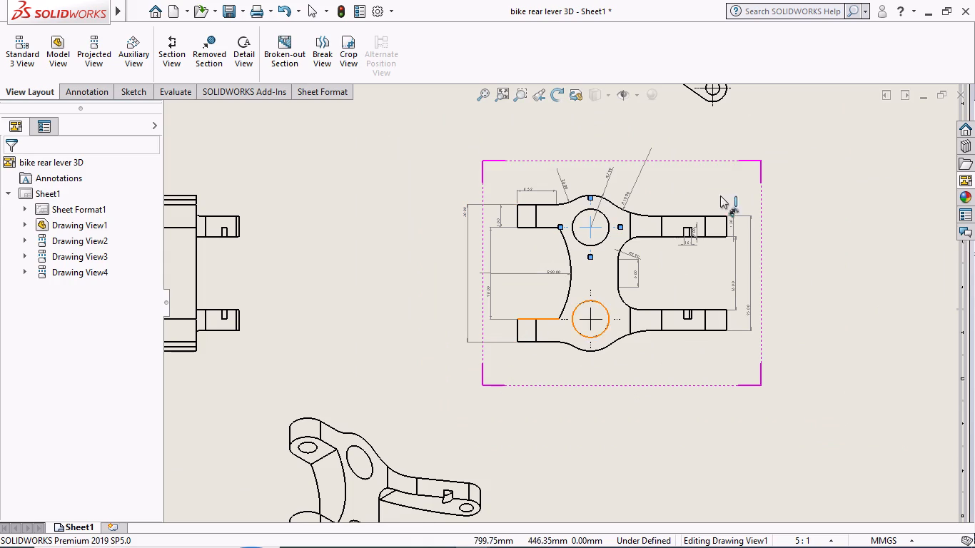
pyautogui.scroll(-7, 594, 235)
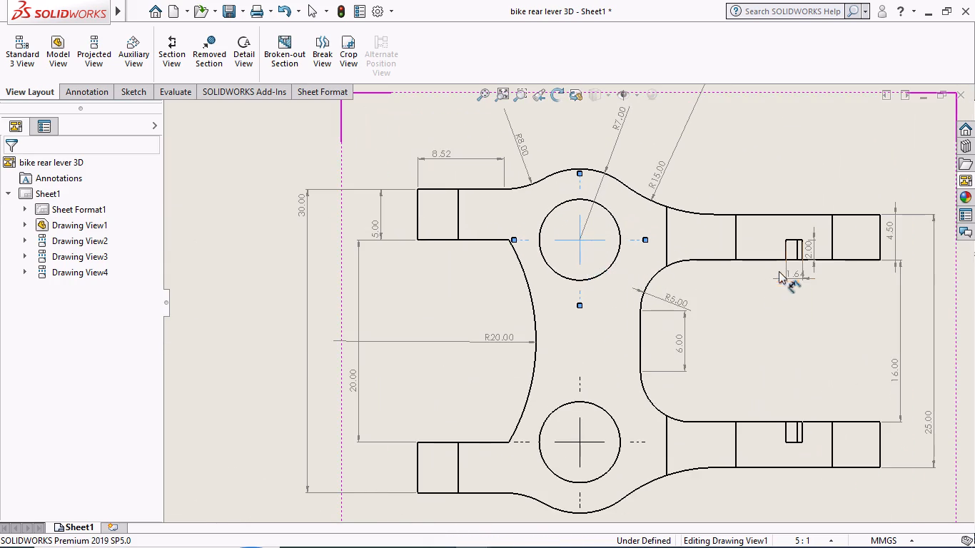
pyautogui.scroll(-2, 787, 258)
pyautogui.scroll(2, 740, 306)
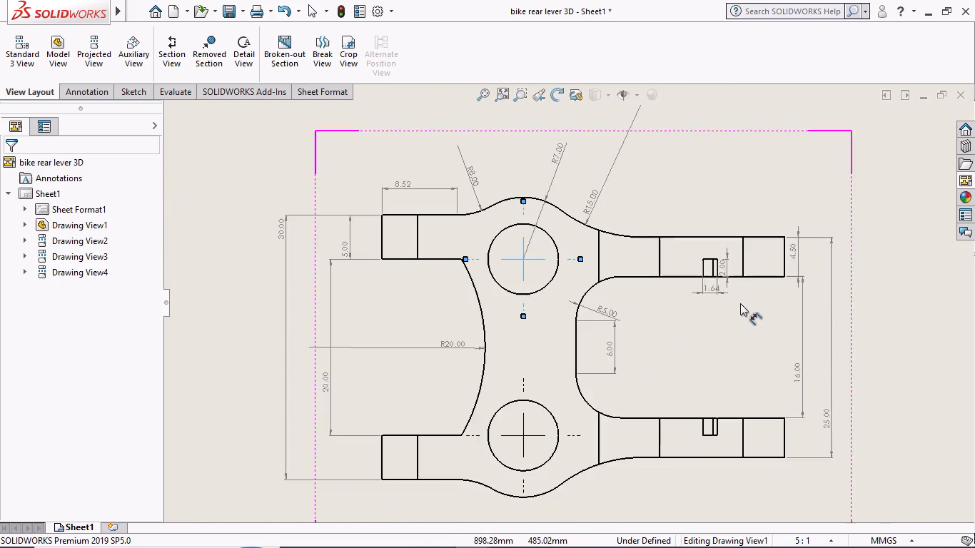
pyautogui.scroll(1, 740, 303)
# Dimension the horizontal distance from the lower-left arm's outer end to the hole centre, placing it below the front view.
pyautogui.scroll(-1, 586, 476)
pyautogui.scroll(-2, 660, 417)
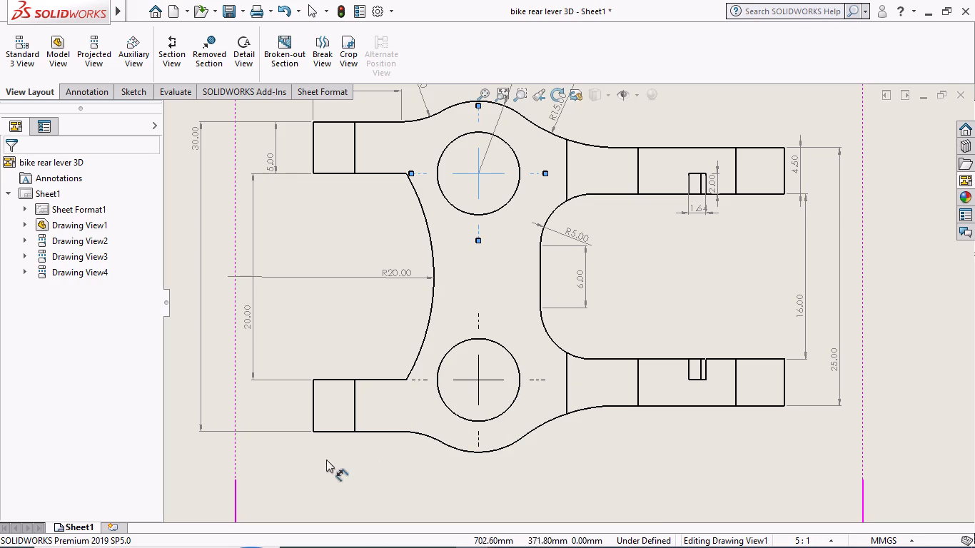
pyautogui.scroll(1, 354, 465)
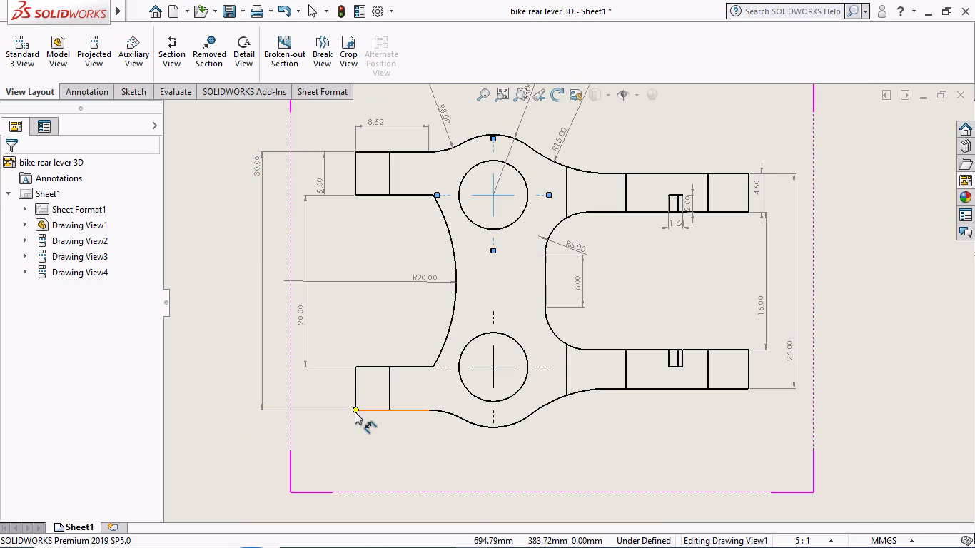
pyautogui.click(355, 411)
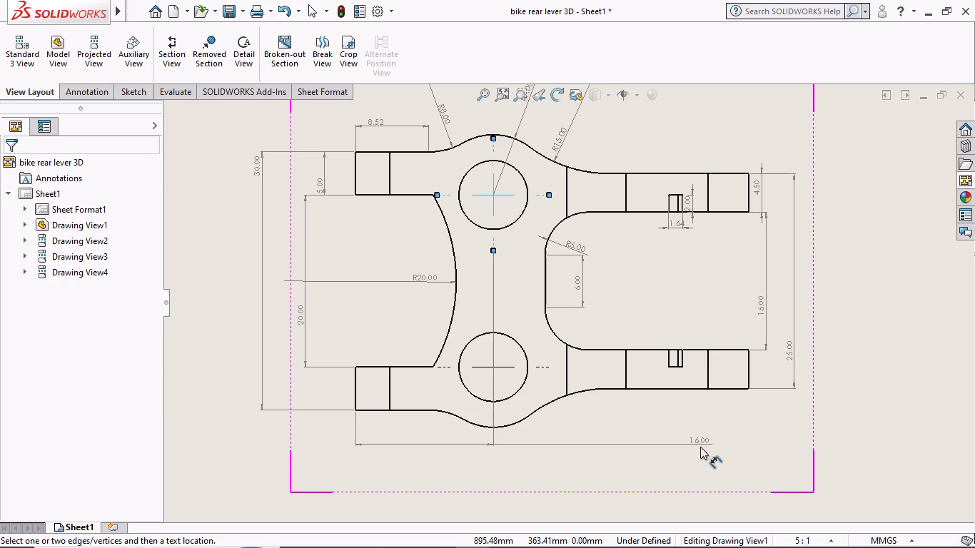
pyautogui.click(432, 466)
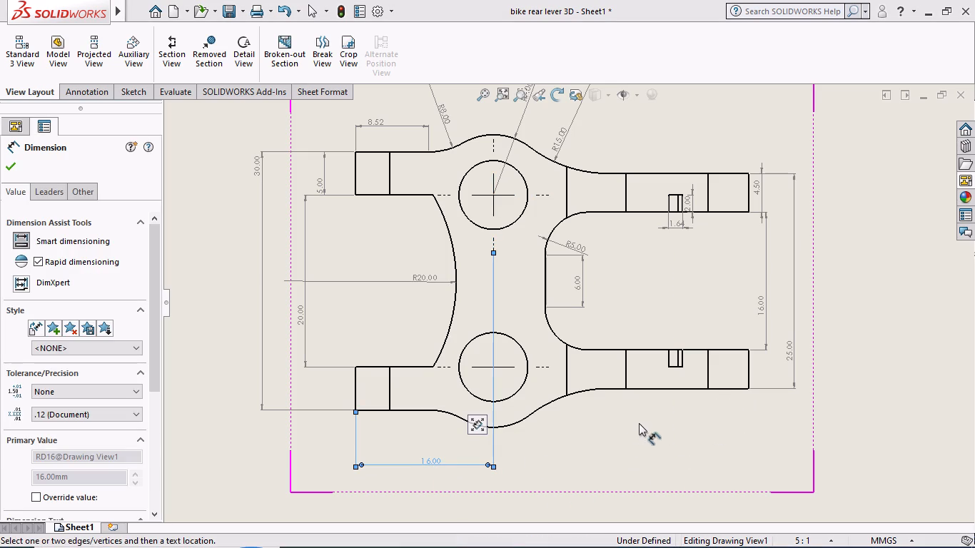
# Dimension the overall length of the front view from the lower-left arm's end edge to the lower-right arm's end edge.
pyautogui.scroll(1, 560, 405)
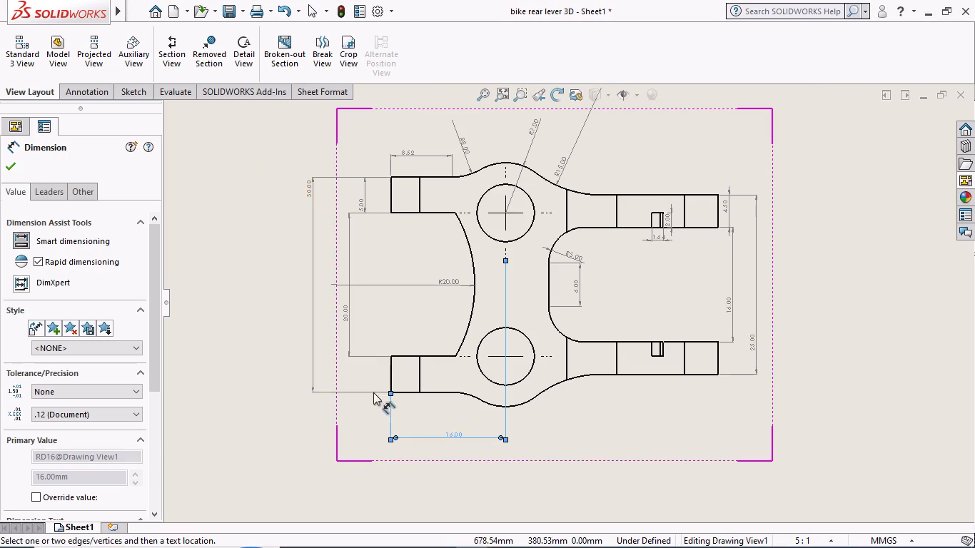
pyautogui.click(393, 369)
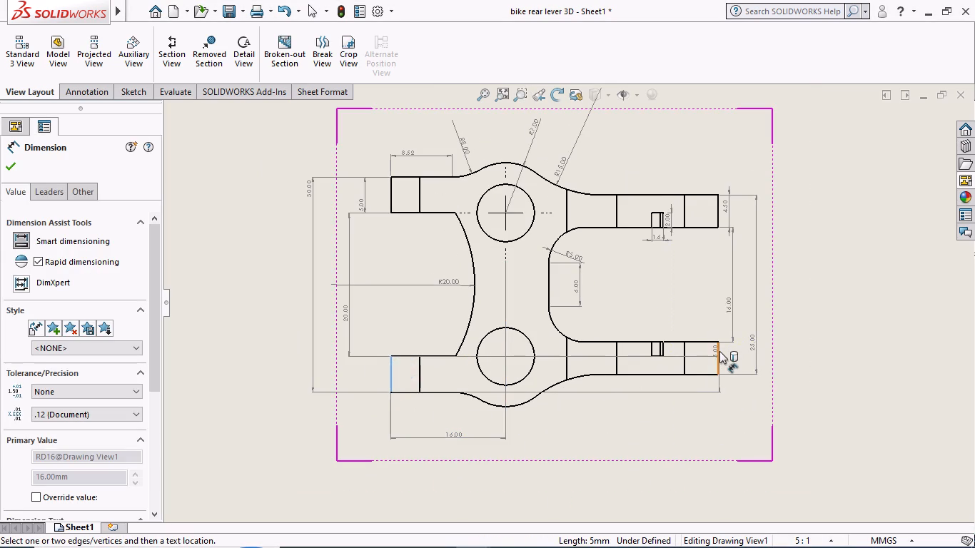
pyautogui.click(719, 353)
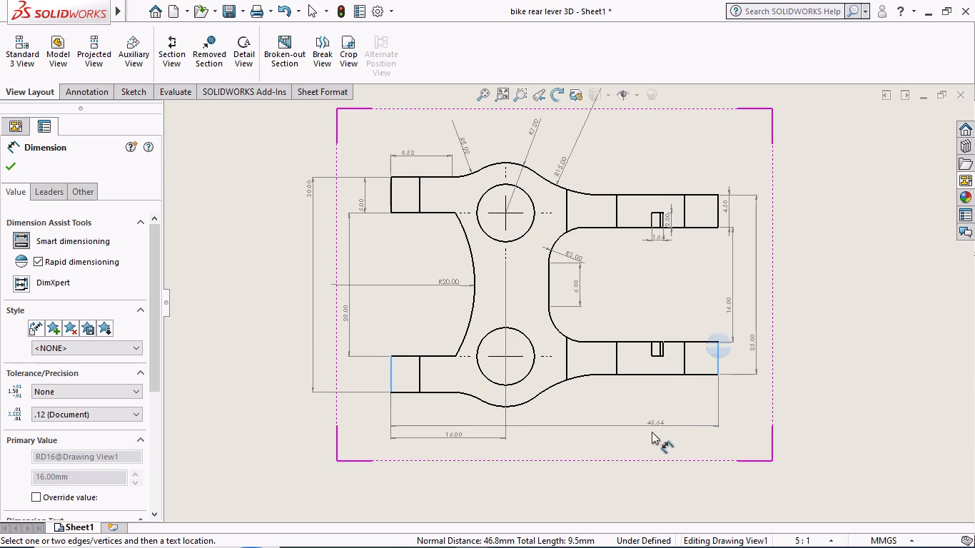
pyautogui.click(608, 450)
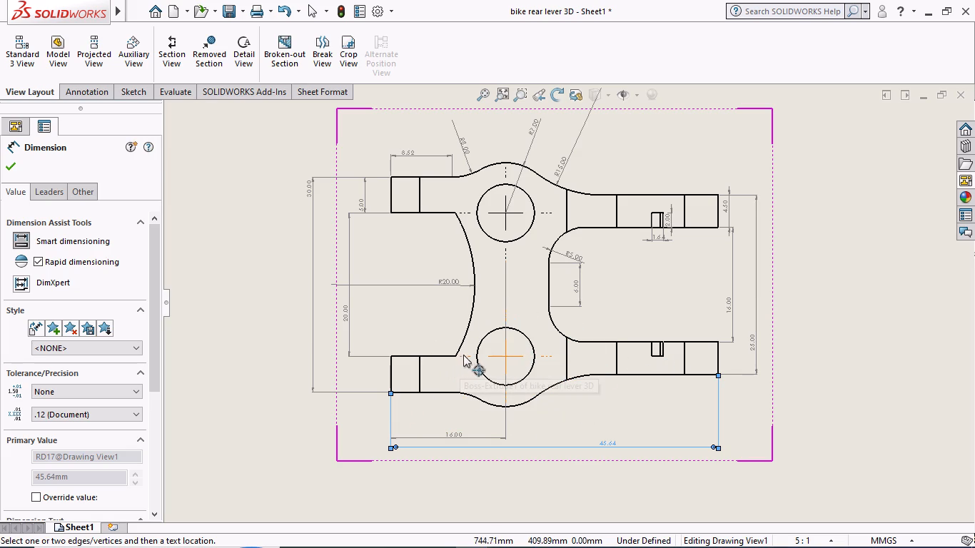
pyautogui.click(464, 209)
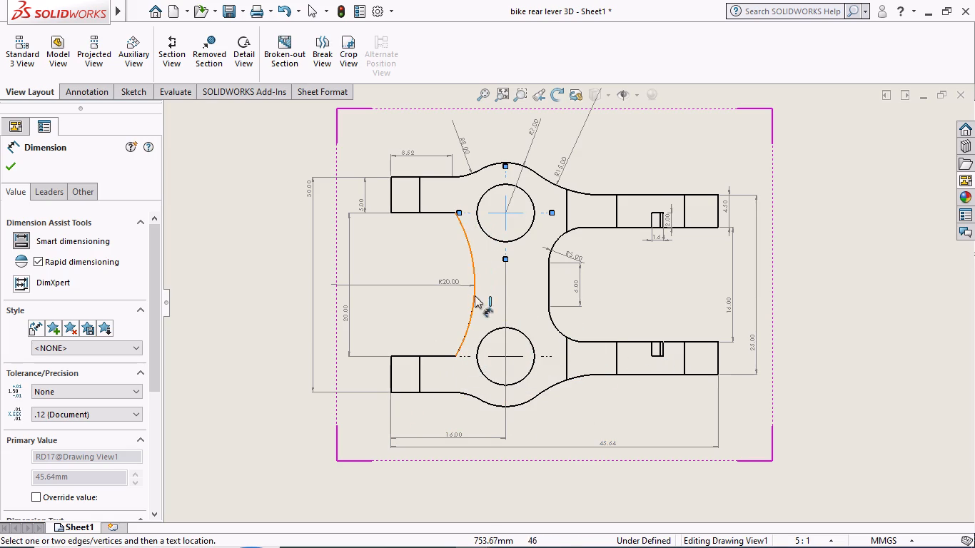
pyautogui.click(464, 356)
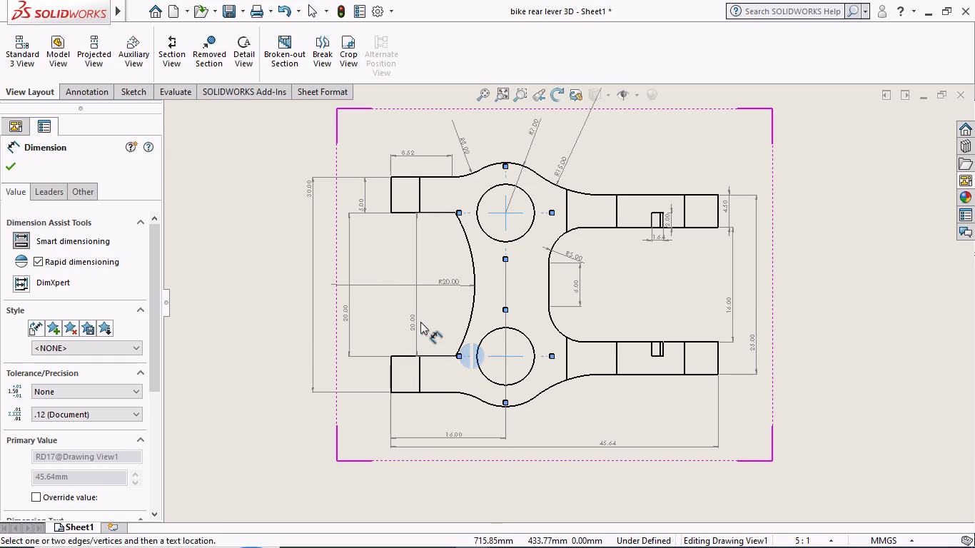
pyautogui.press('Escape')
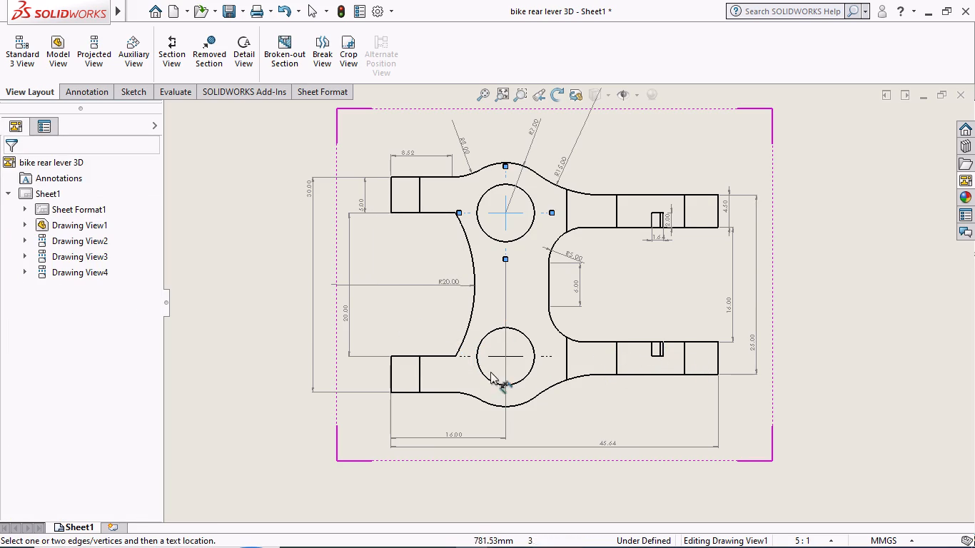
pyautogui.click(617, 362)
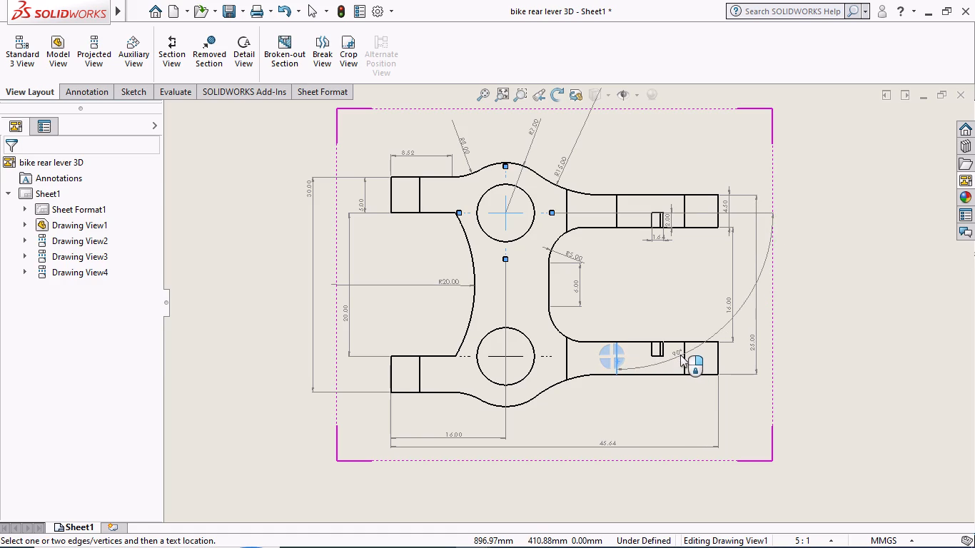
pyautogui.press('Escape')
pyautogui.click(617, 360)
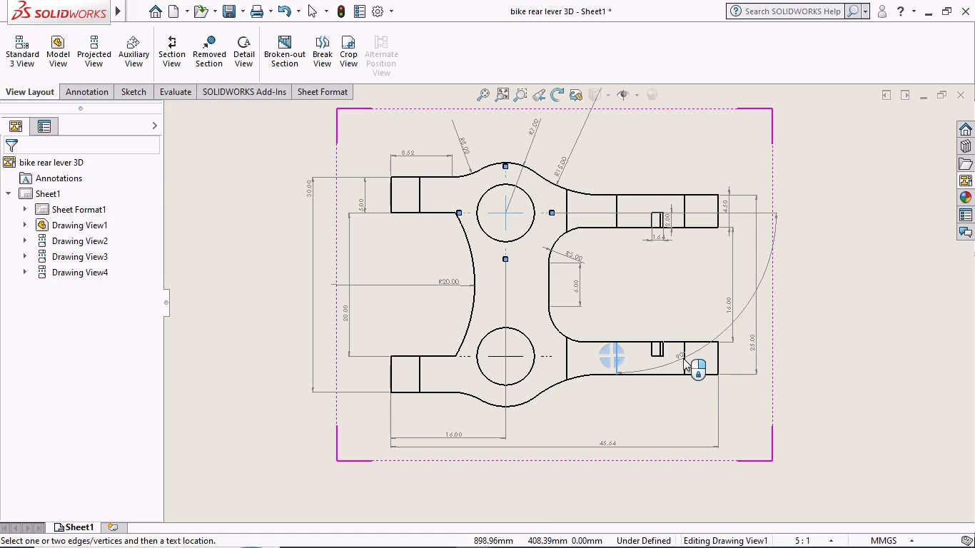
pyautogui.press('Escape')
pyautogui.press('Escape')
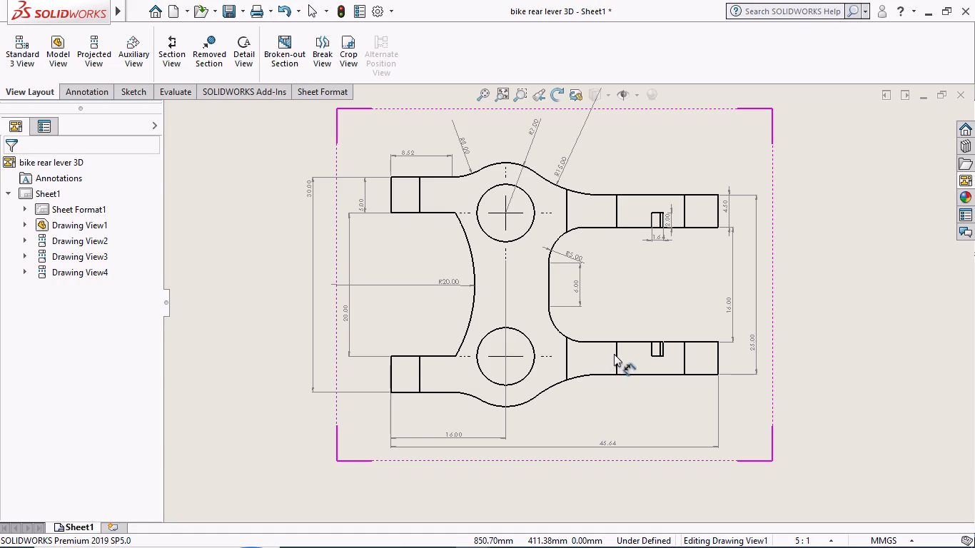
# Dimension the spacing between the two vertical lines on either side of the notch on the front view's lower-right arm.
pyautogui.click(615, 351)
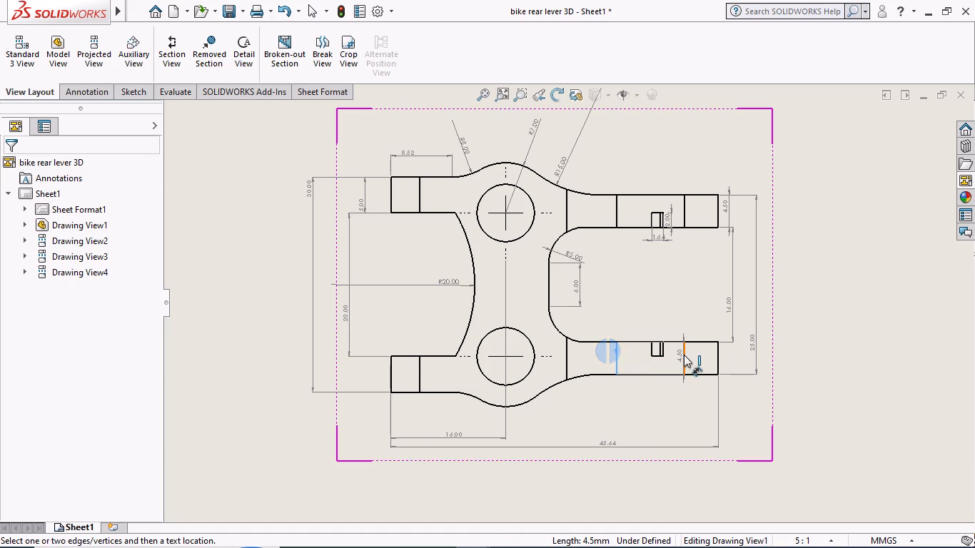
pyautogui.click(684, 355)
pyautogui.click(655, 402)
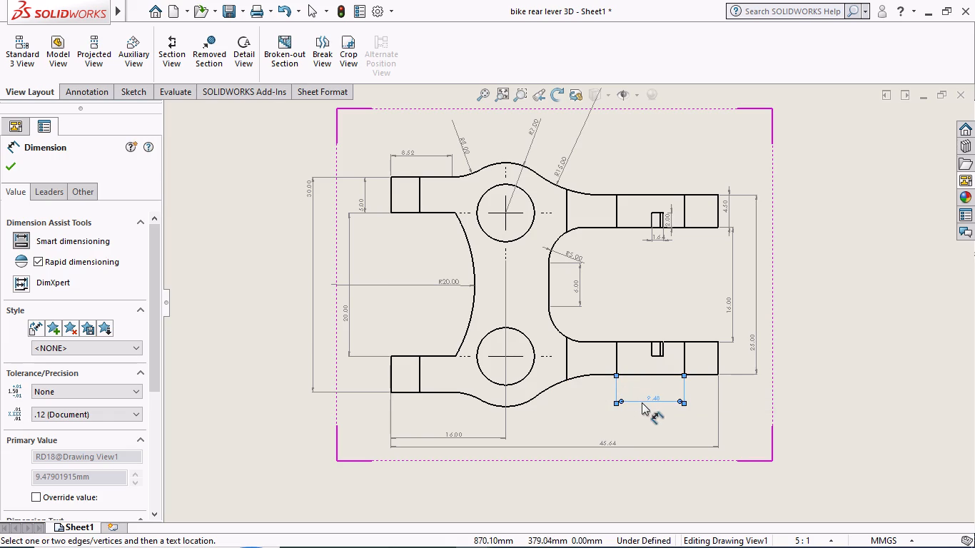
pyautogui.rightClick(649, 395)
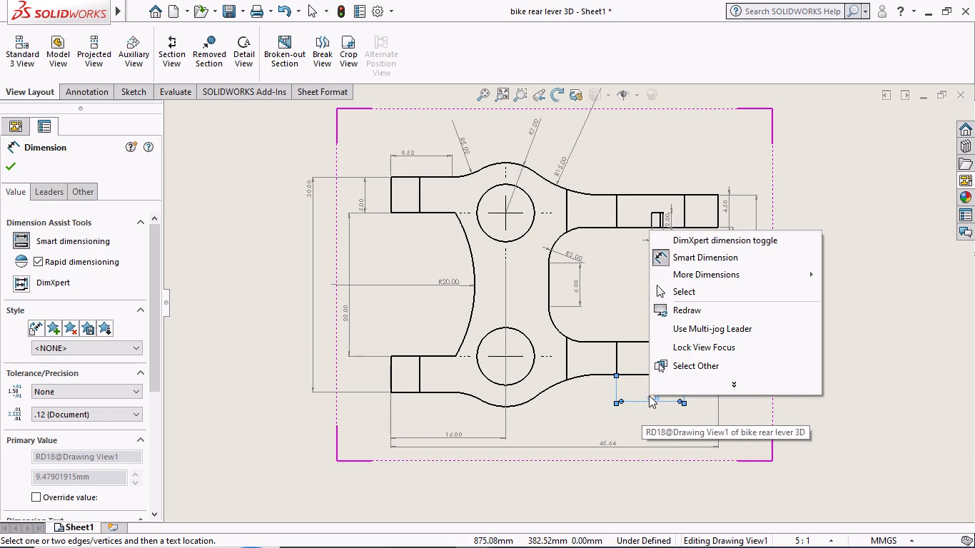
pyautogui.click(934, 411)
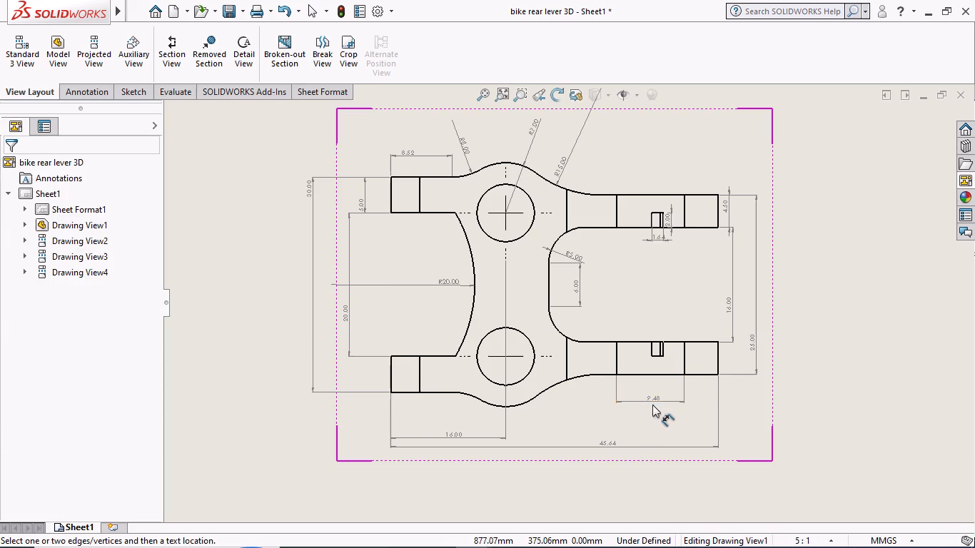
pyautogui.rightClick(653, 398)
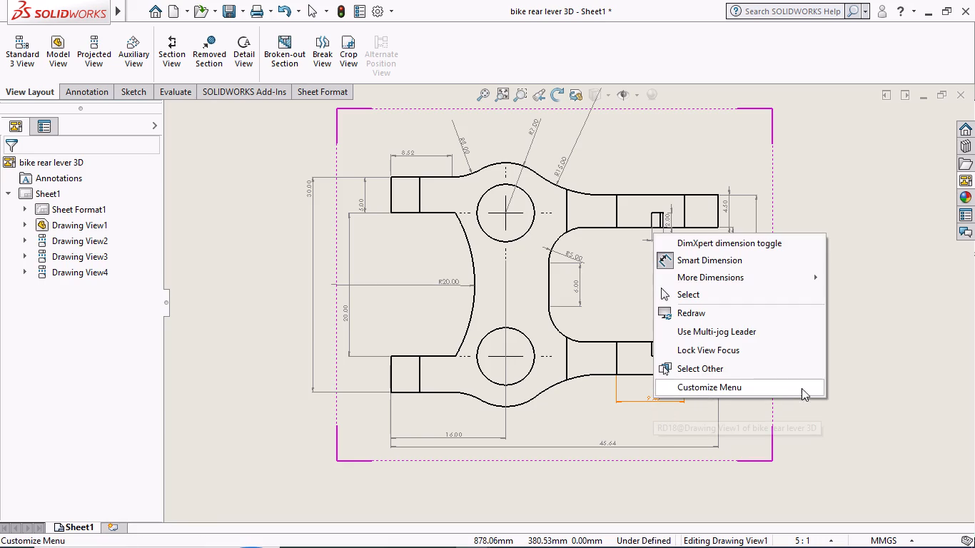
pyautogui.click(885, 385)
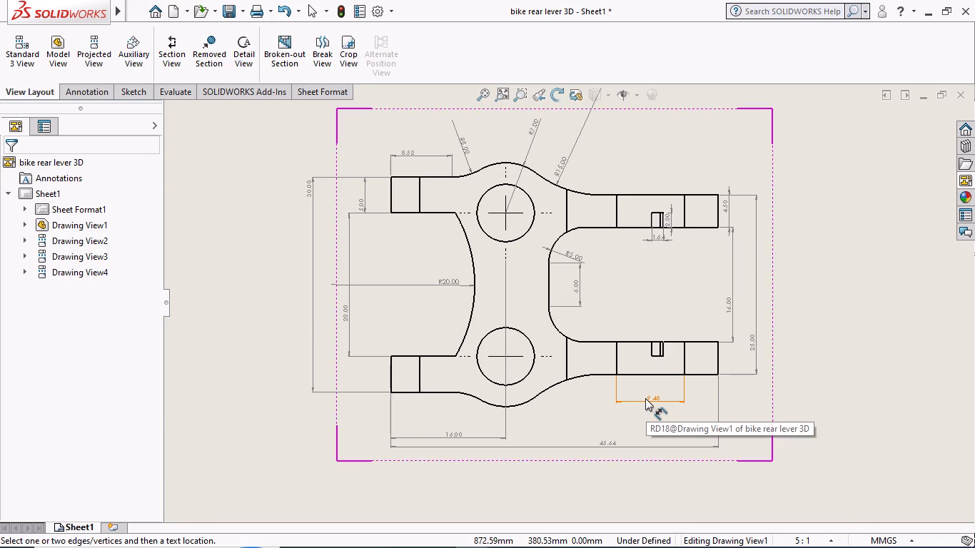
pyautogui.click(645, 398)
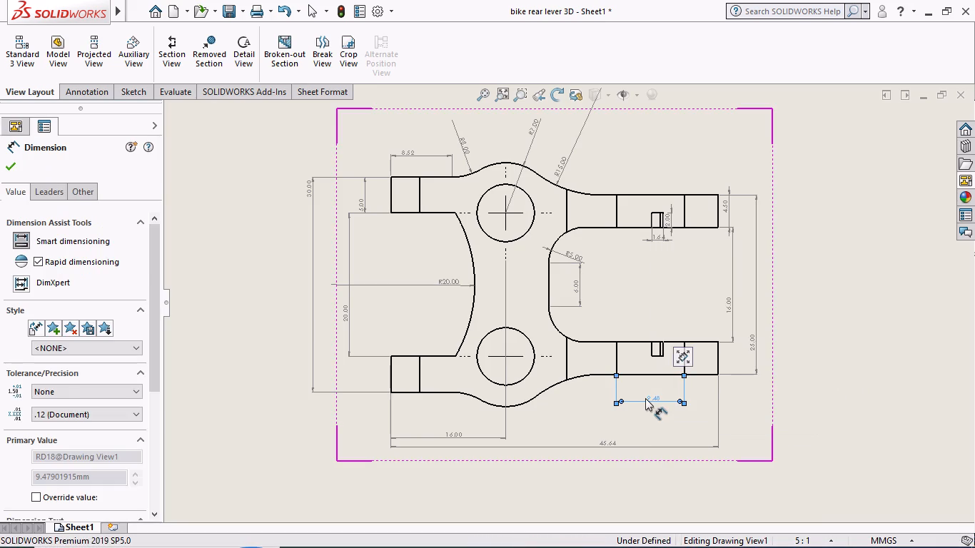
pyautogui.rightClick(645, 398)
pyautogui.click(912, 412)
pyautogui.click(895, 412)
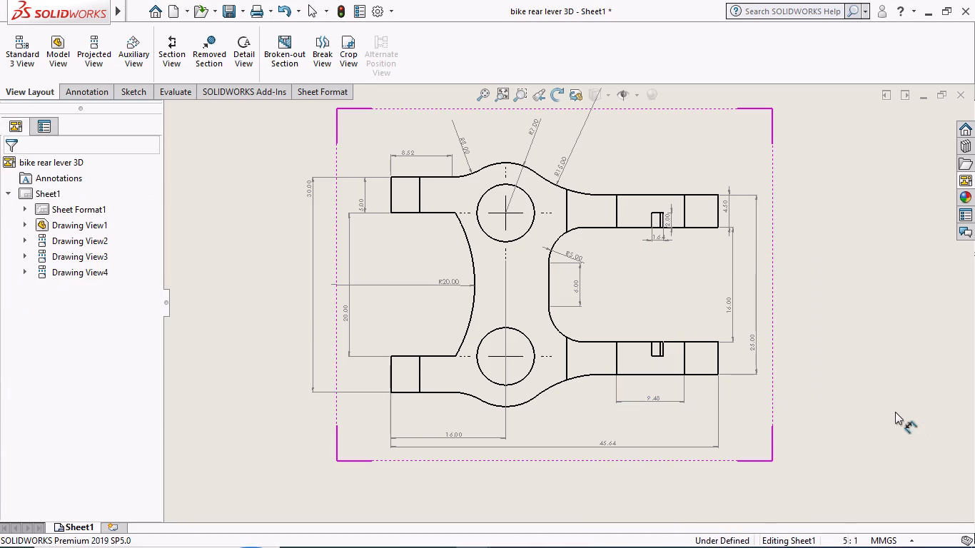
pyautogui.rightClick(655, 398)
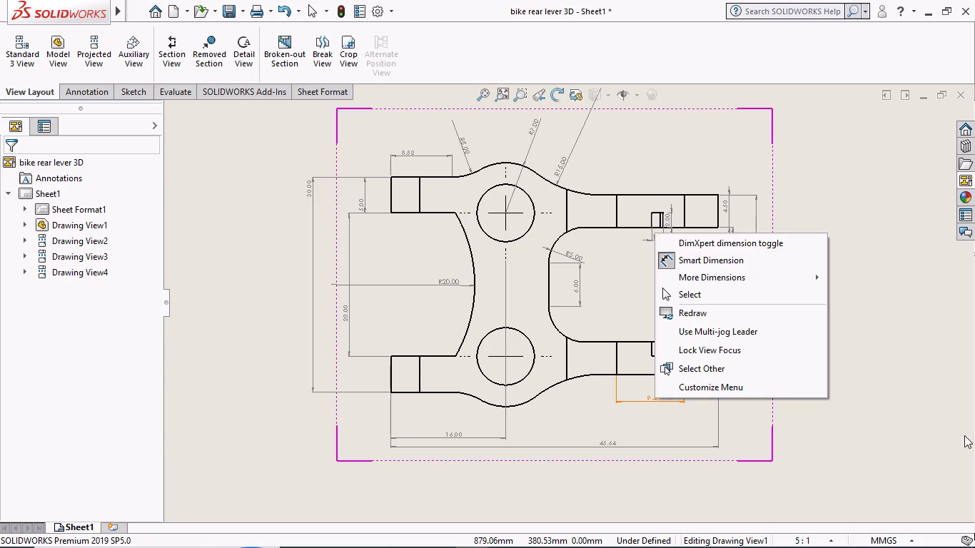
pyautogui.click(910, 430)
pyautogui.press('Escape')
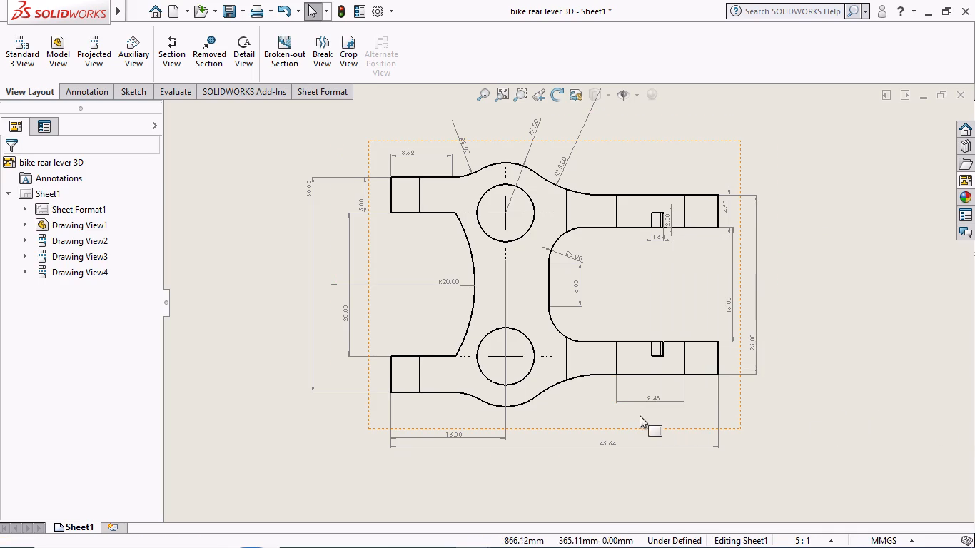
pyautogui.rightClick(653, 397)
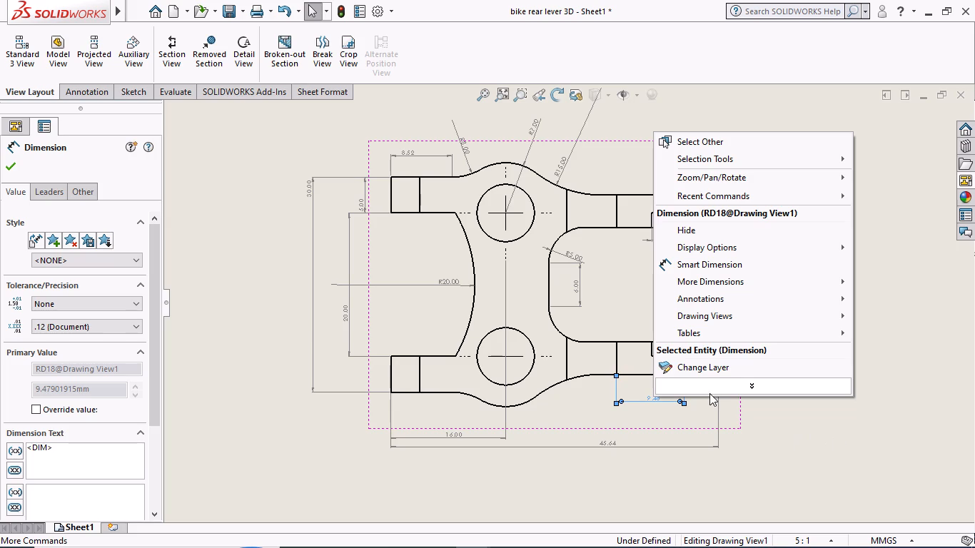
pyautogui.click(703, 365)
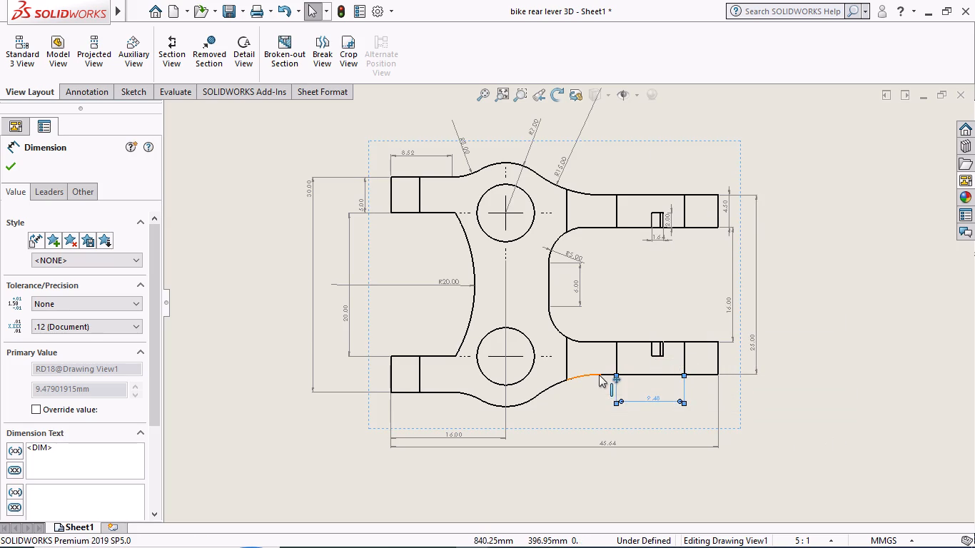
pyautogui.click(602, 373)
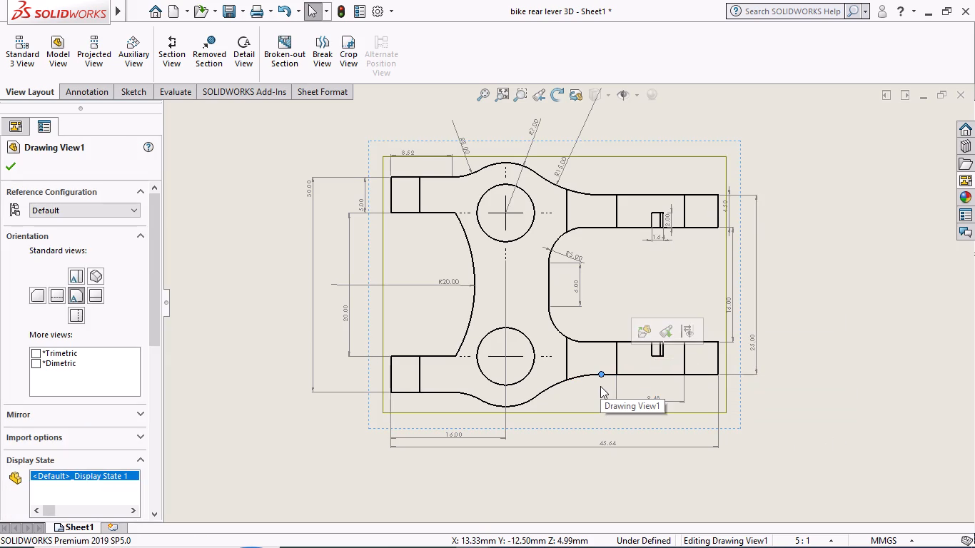
# Delete the horizontal spacing dimension below the front view's lower-right arm.
pyautogui.press('Escape')
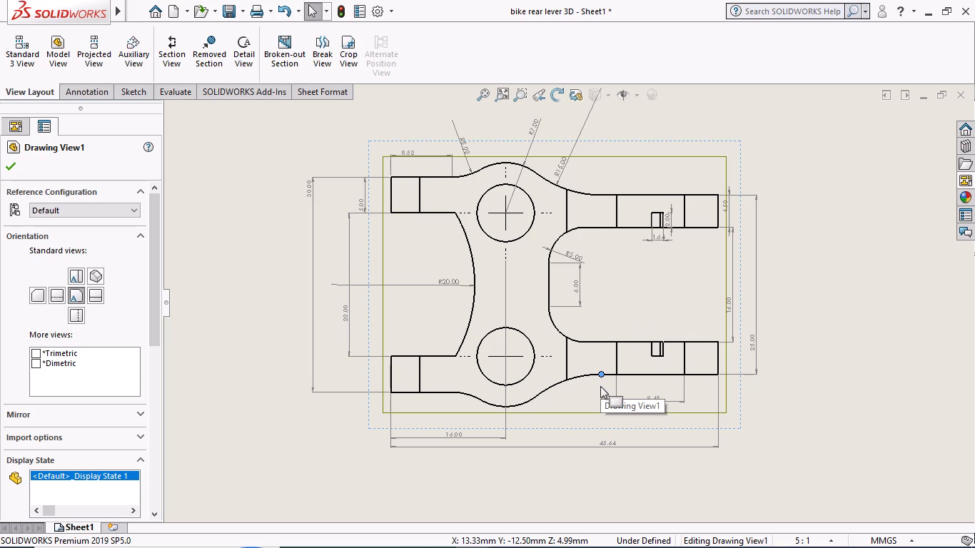
pyautogui.click(851, 425)
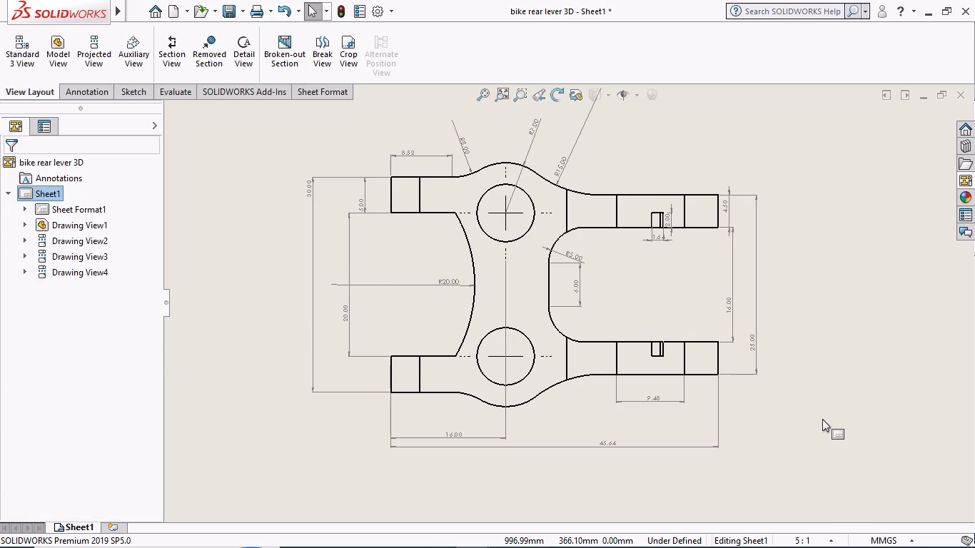
pyautogui.click(817, 436)
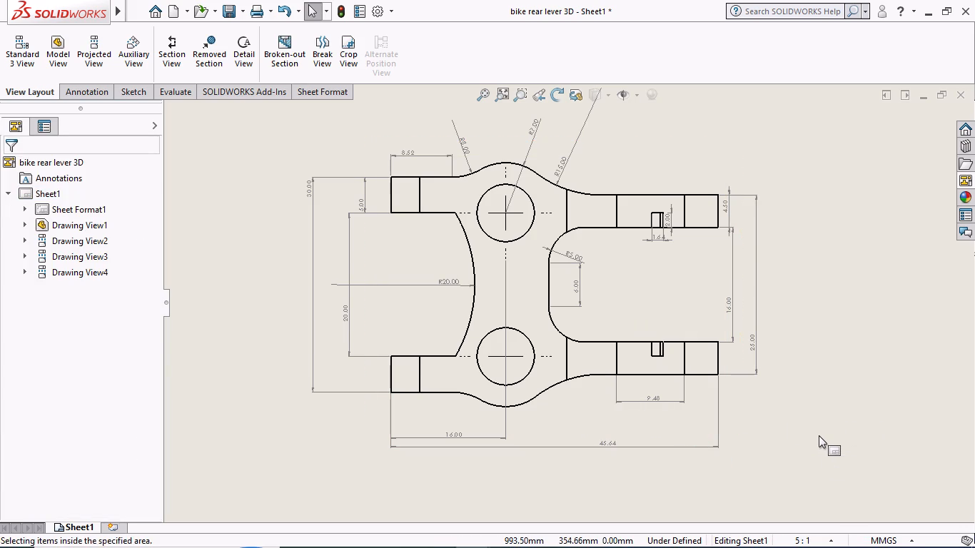
pyautogui.rightClick(822, 425)
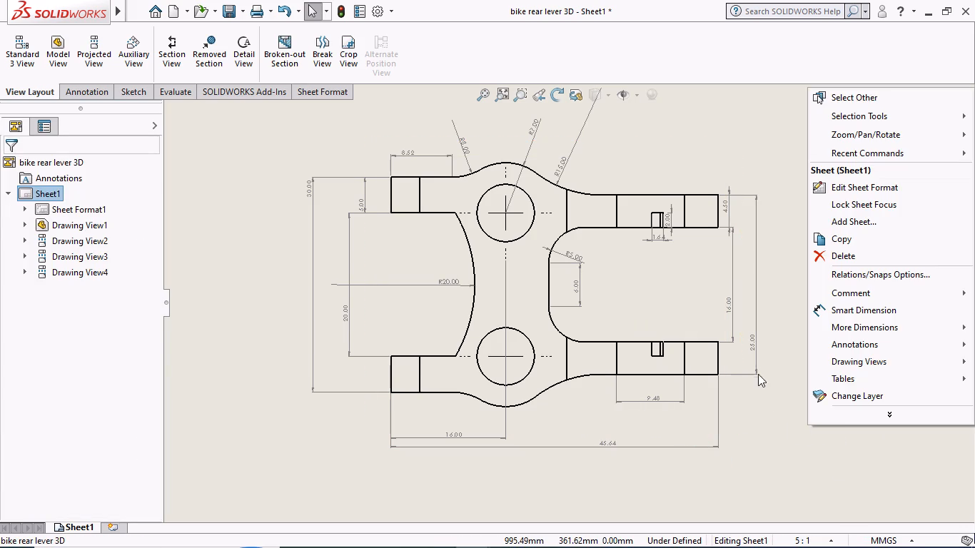
pyautogui.click(764, 412)
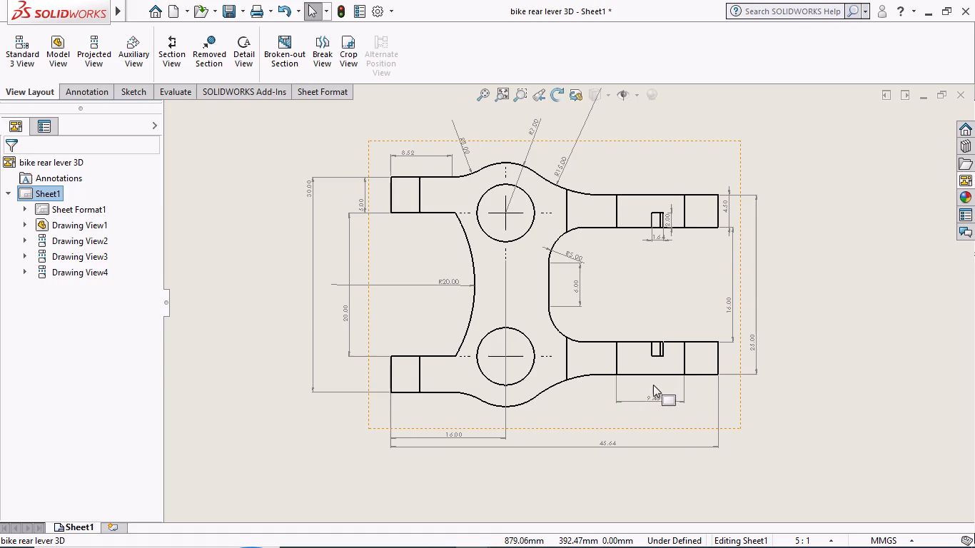
pyautogui.rightClick(653, 397)
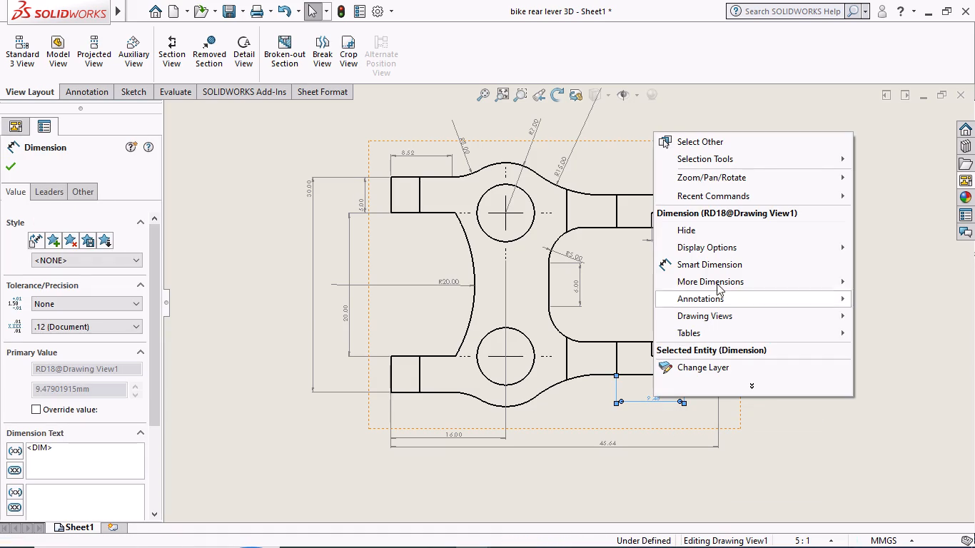
pyautogui.click(849, 428)
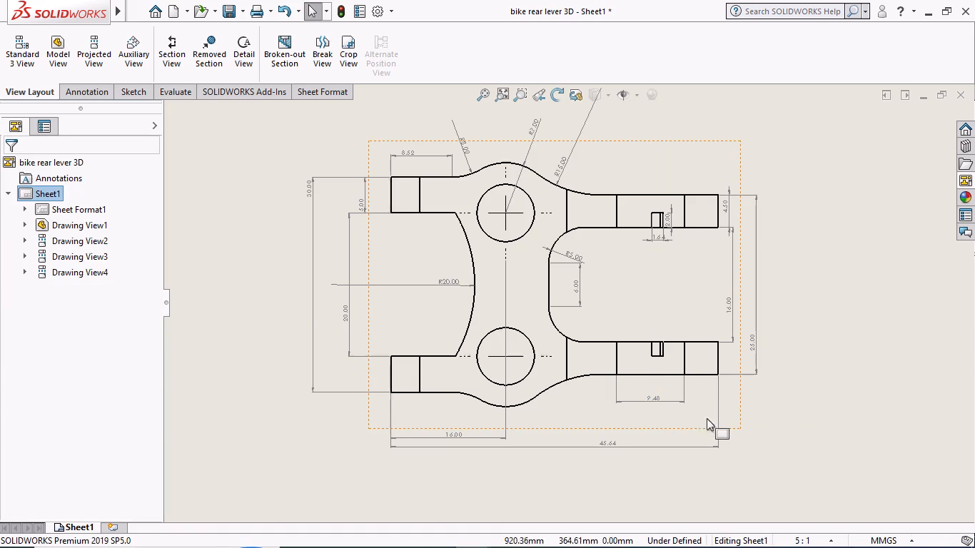
pyautogui.click(655, 400)
pyautogui.press('Delete')
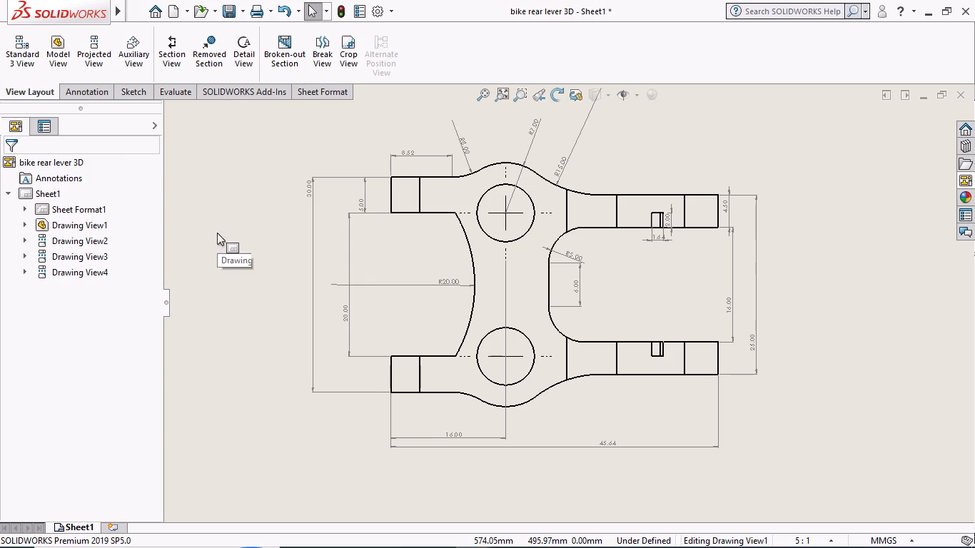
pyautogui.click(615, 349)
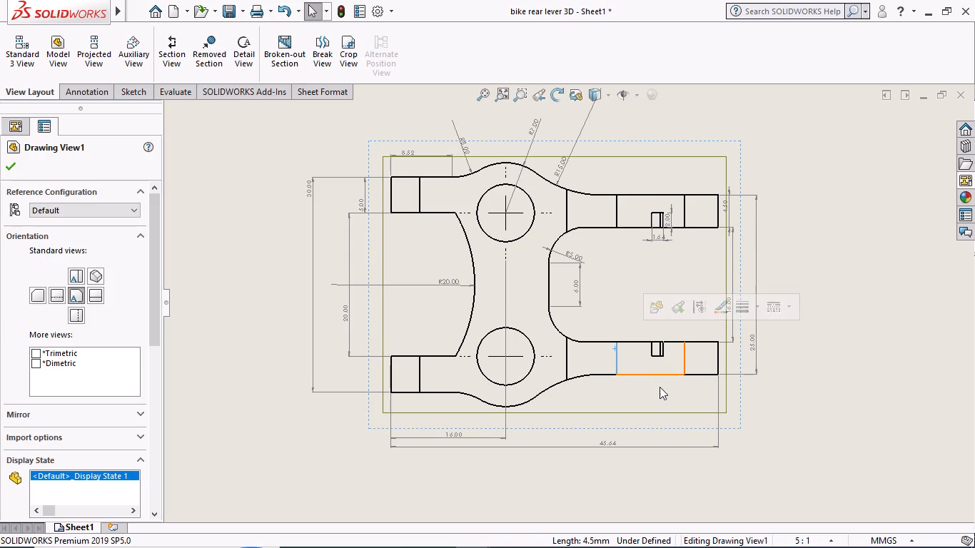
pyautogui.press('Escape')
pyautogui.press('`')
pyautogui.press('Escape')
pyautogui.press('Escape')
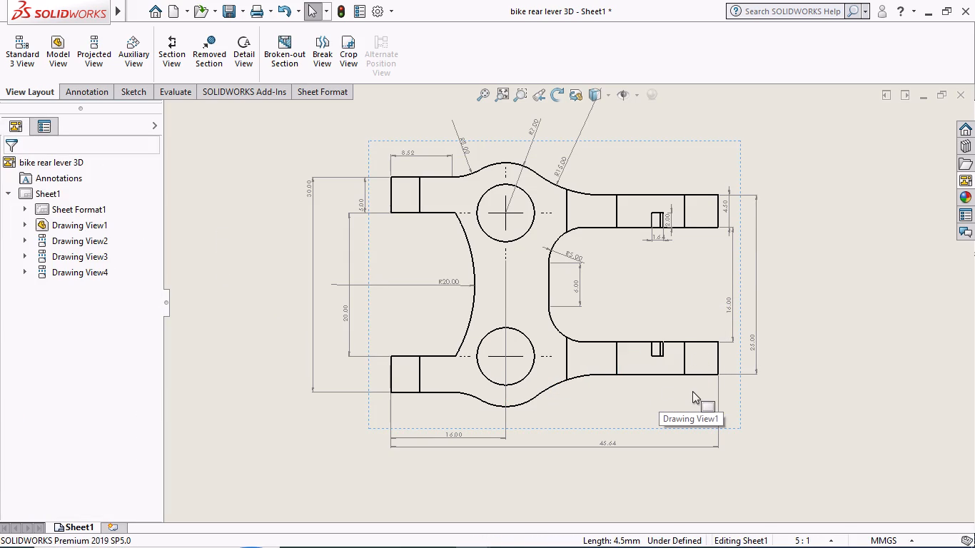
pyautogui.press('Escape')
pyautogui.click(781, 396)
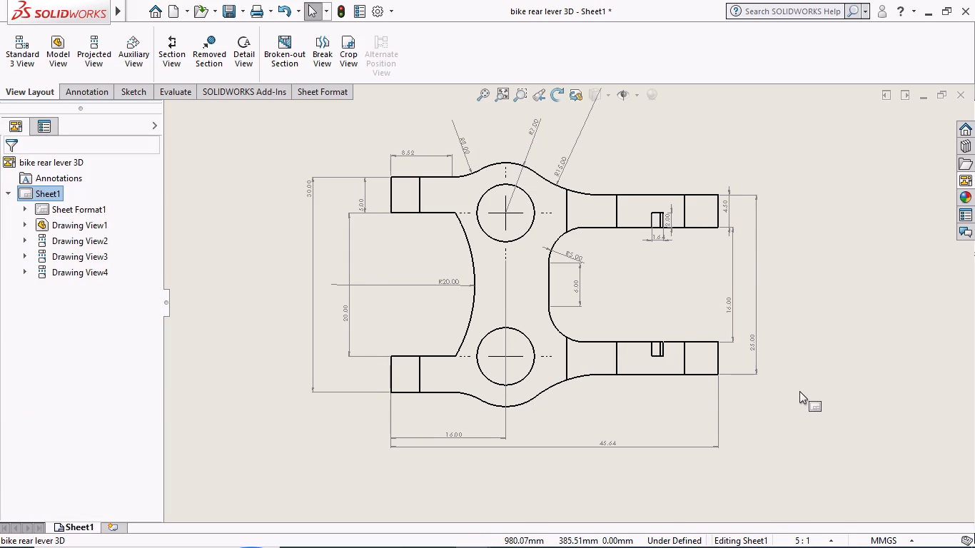
# Dimension the horizontal distance from the arc's tangent point on the lower-right arm to the vertical line beyond the notch, placed below the arm.
pyautogui.rightClick(773, 338)
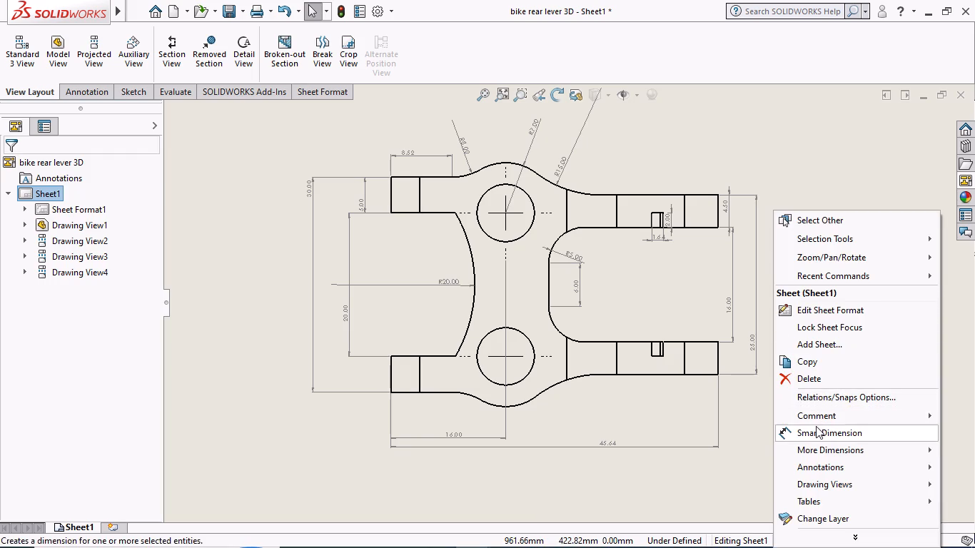
pyautogui.click(816, 426)
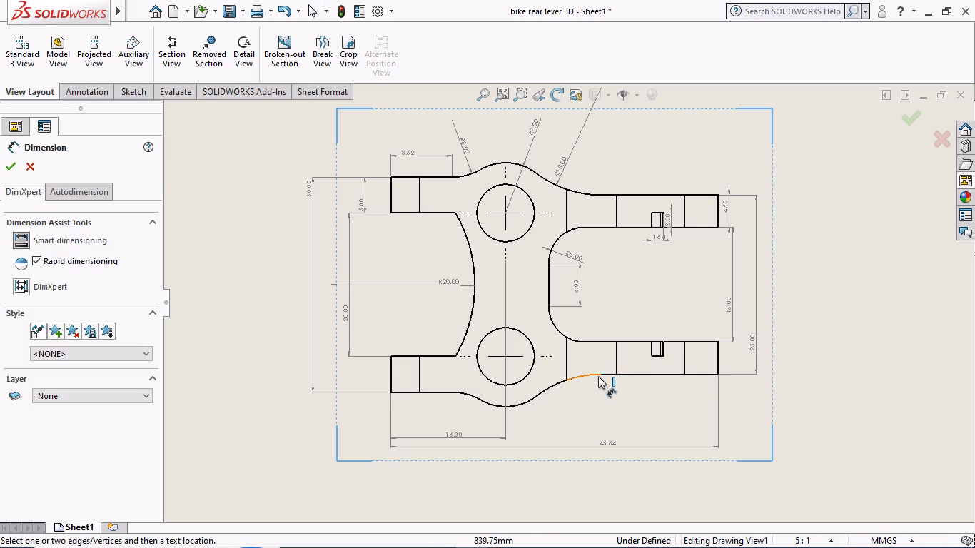
pyautogui.click(600, 375)
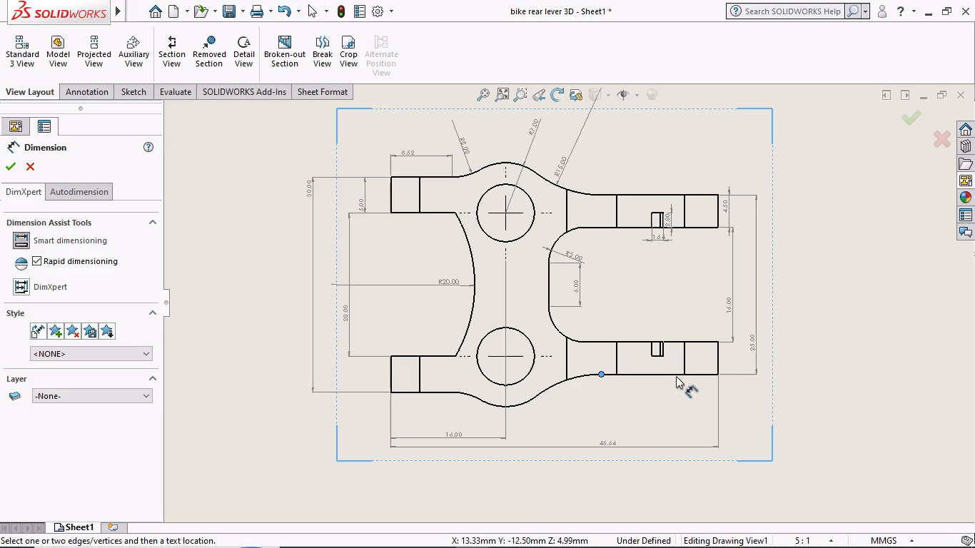
pyautogui.click(684, 374)
pyautogui.click(647, 402)
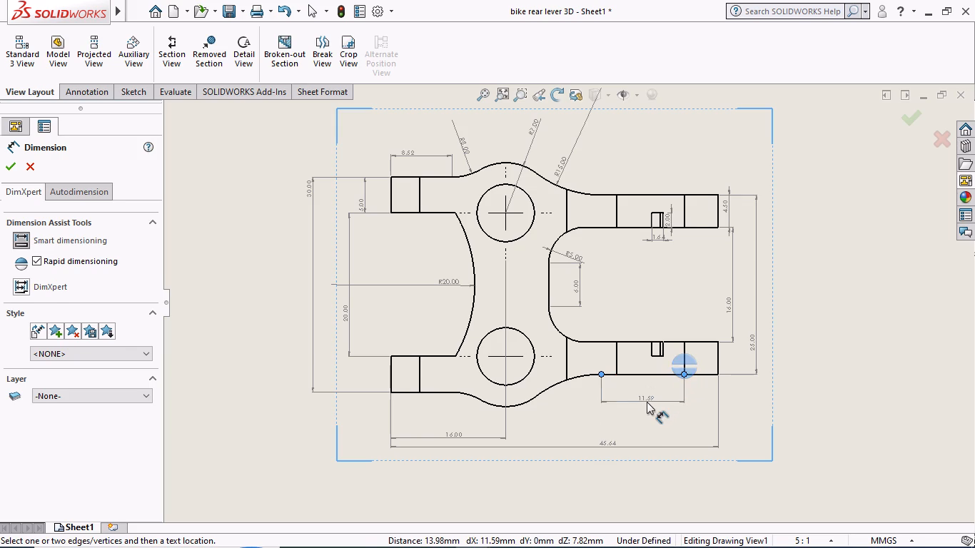
pyautogui.press('Escape')
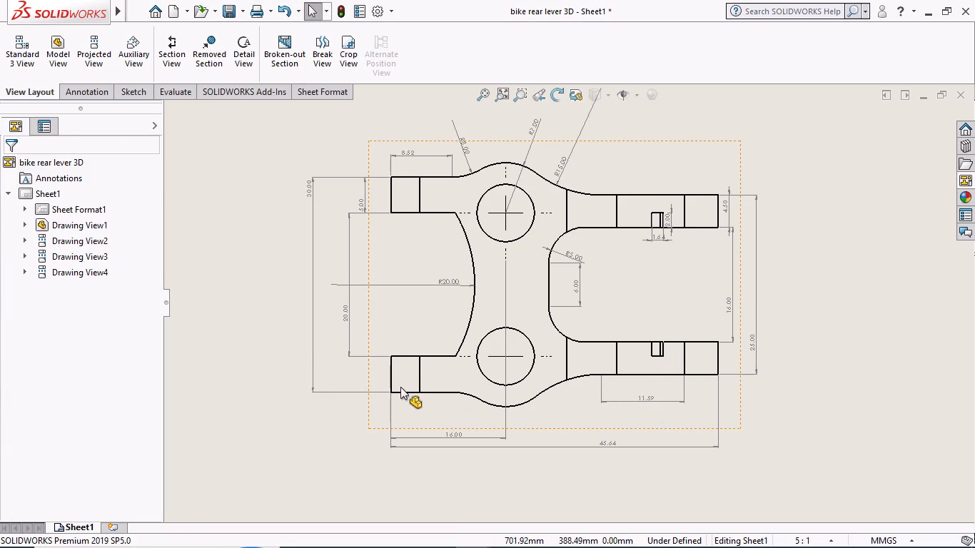
# Examine the front view's dimensions and the whole sheet to check which views still need dimensioning.
pyautogui.scroll(-2, 477, 387)
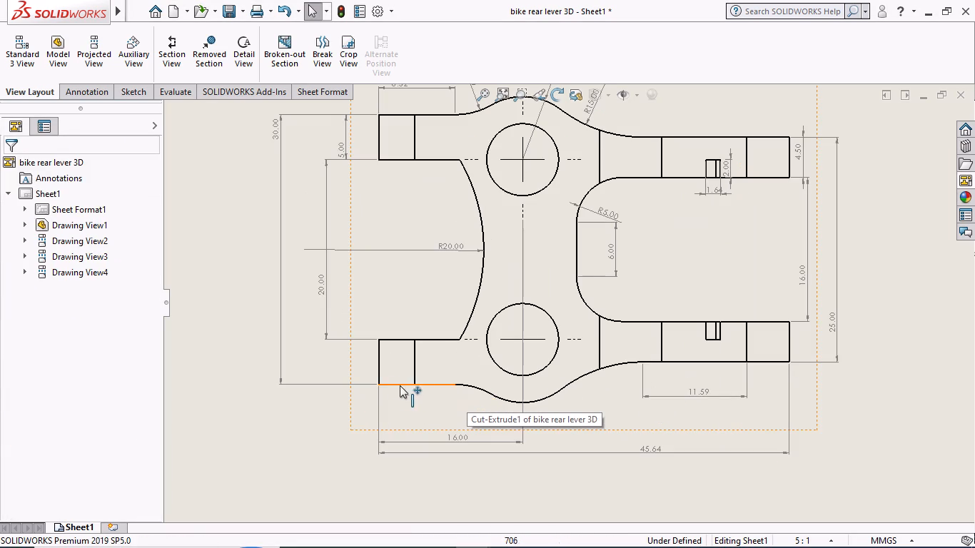
pyautogui.click(377, 355)
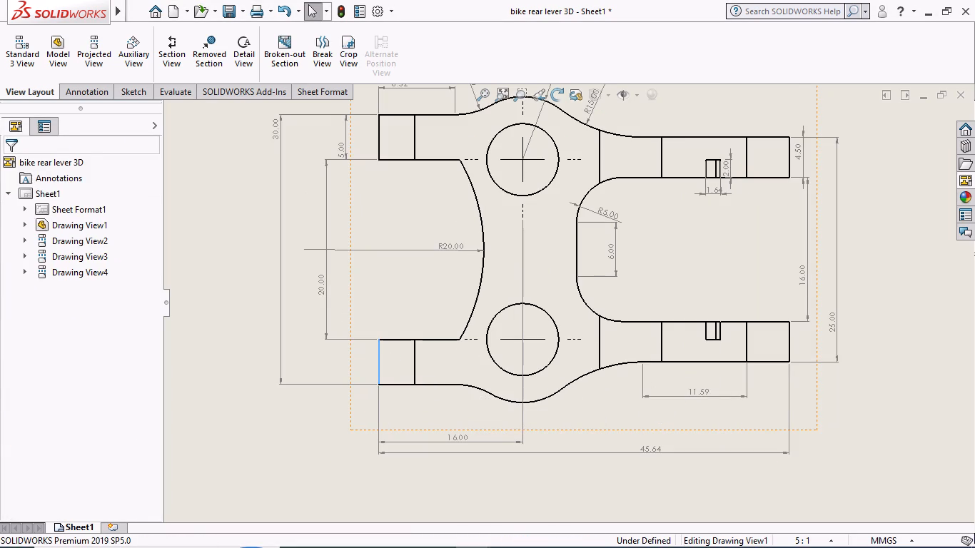
pyautogui.press('Escape')
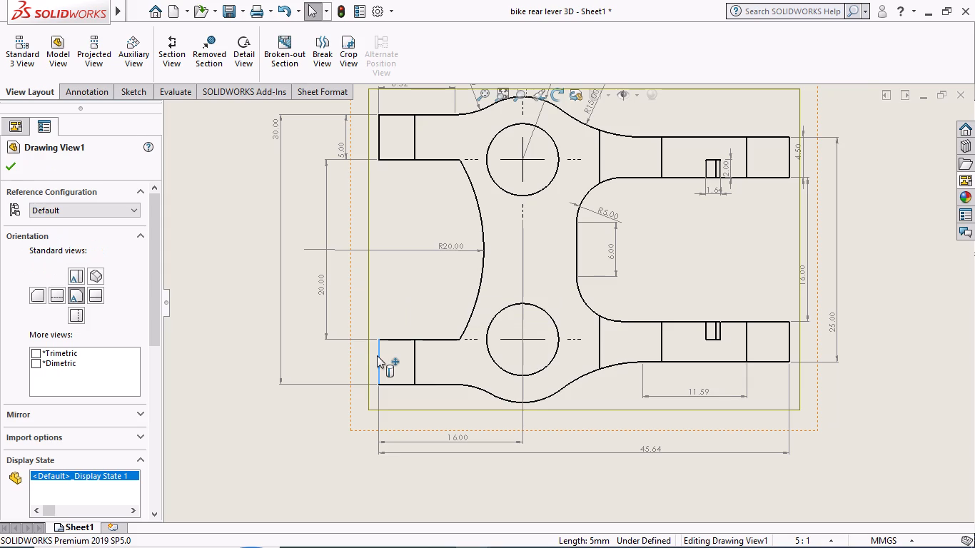
pyautogui.press('Escape')
pyautogui.press('Escape')
pyautogui.scroll(2, 545, 423)
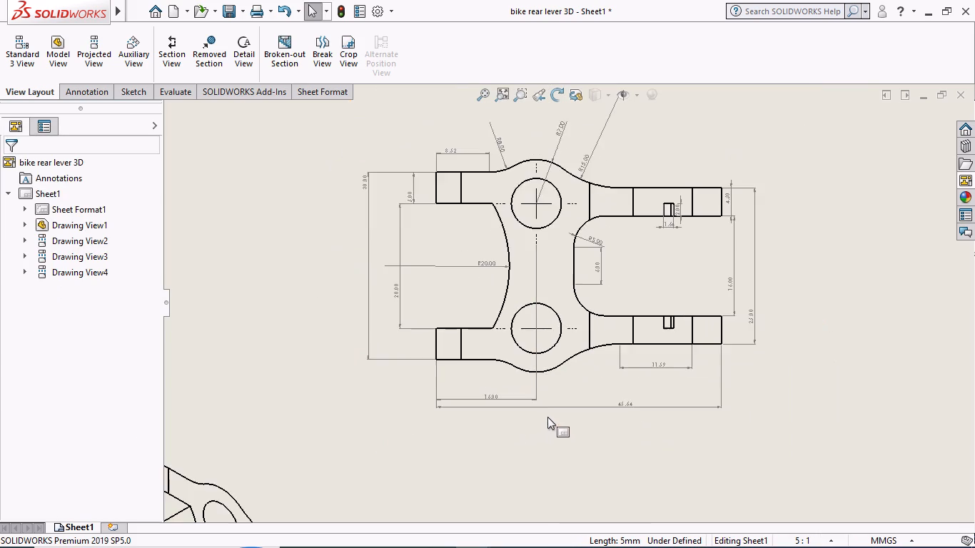
pyautogui.scroll(3, 547, 417)
pyautogui.scroll(2, 338, 377)
pyautogui.scroll(-4, 550, 293)
pyautogui.scroll(2, 524, 270)
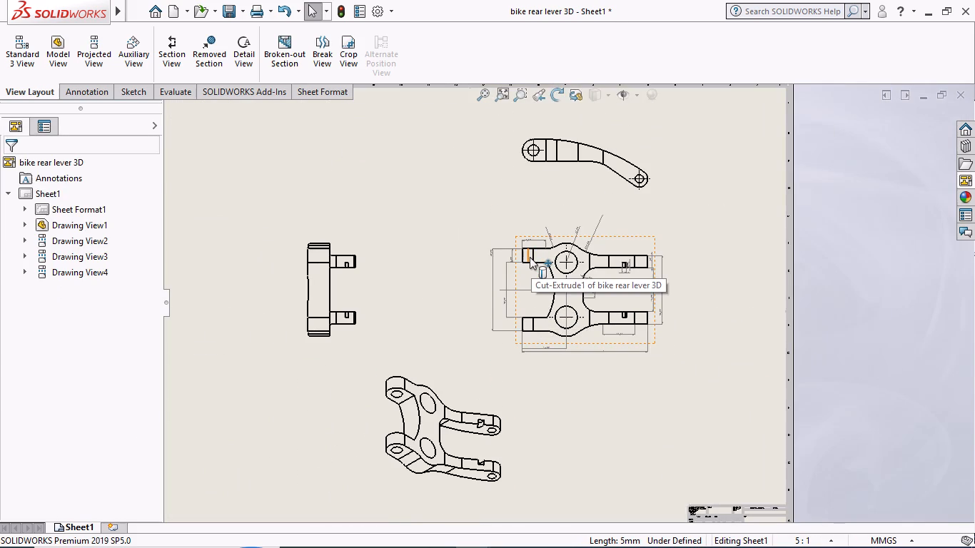
pyautogui.scroll(1, 528, 256)
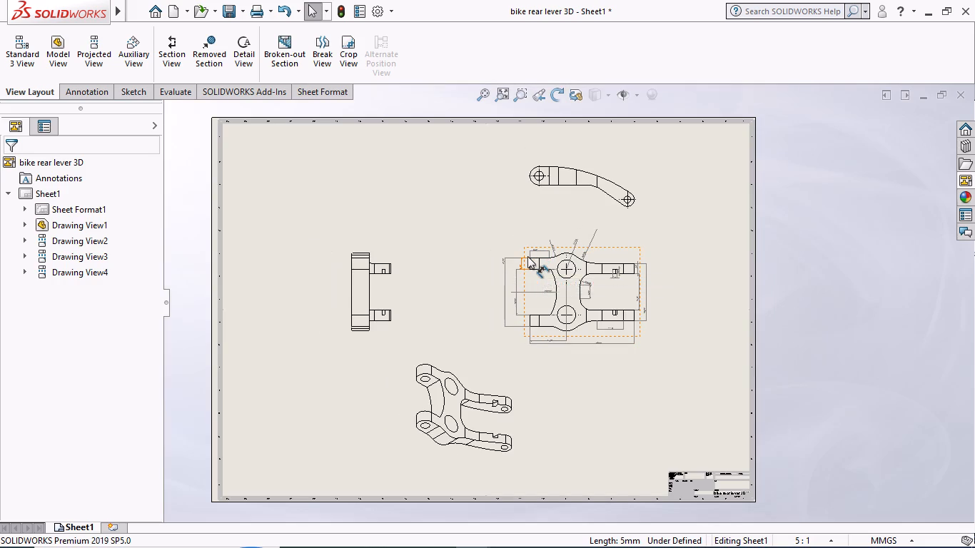
pyautogui.scroll(1, 527, 256)
# Dimension the lengths of the top view's lower and upper straight edges, placing them below and above the view.
pyautogui.scroll(-6, 500, 198)
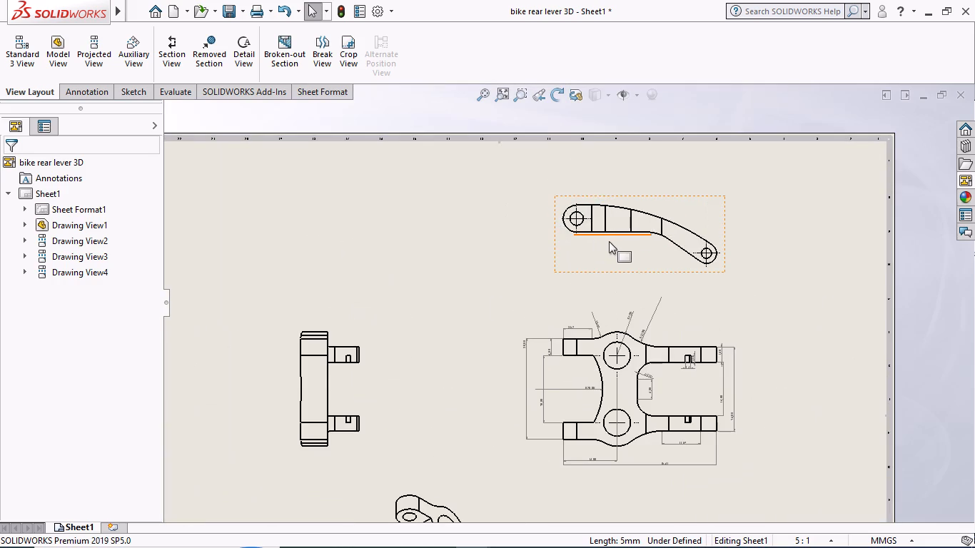
pyautogui.scroll(-2, 628, 243)
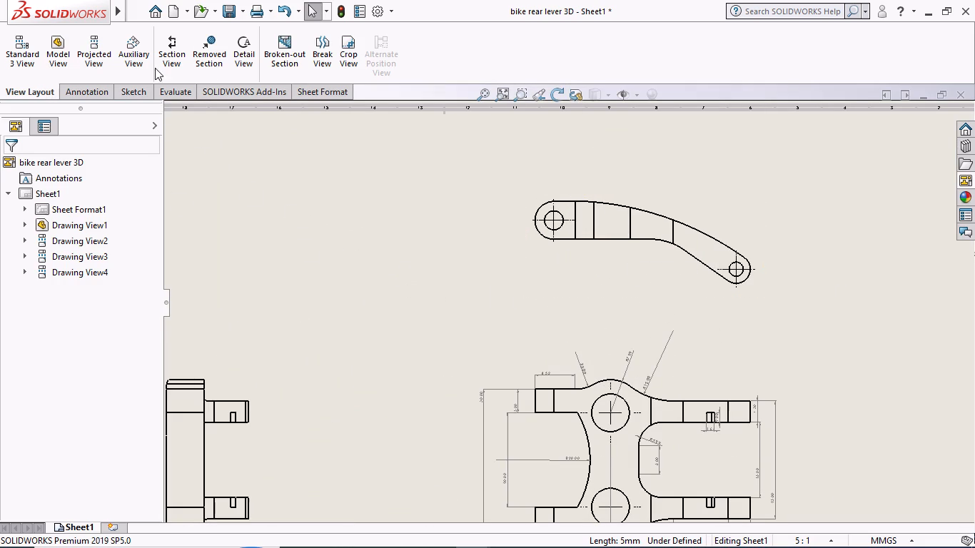
pyautogui.rightClick(345, 228)
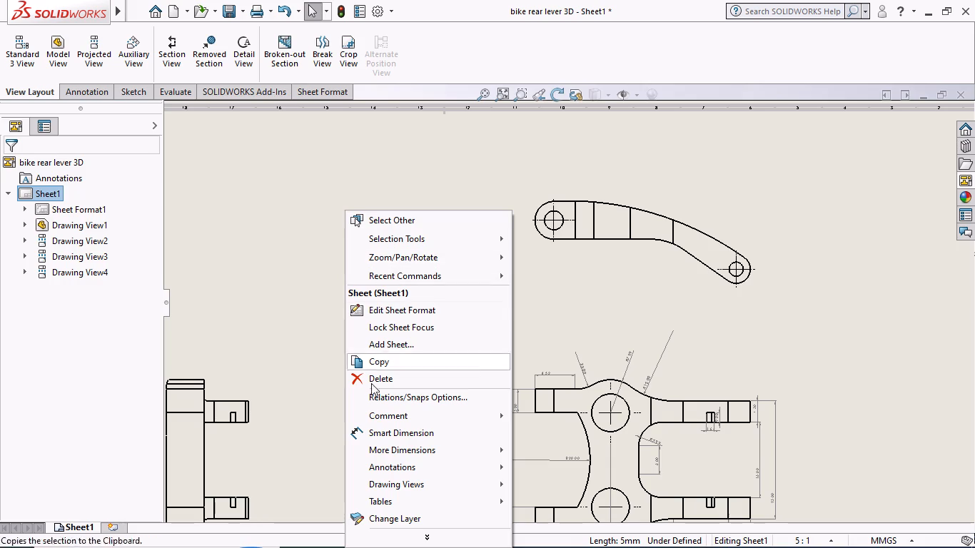
pyautogui.click(387, 432)
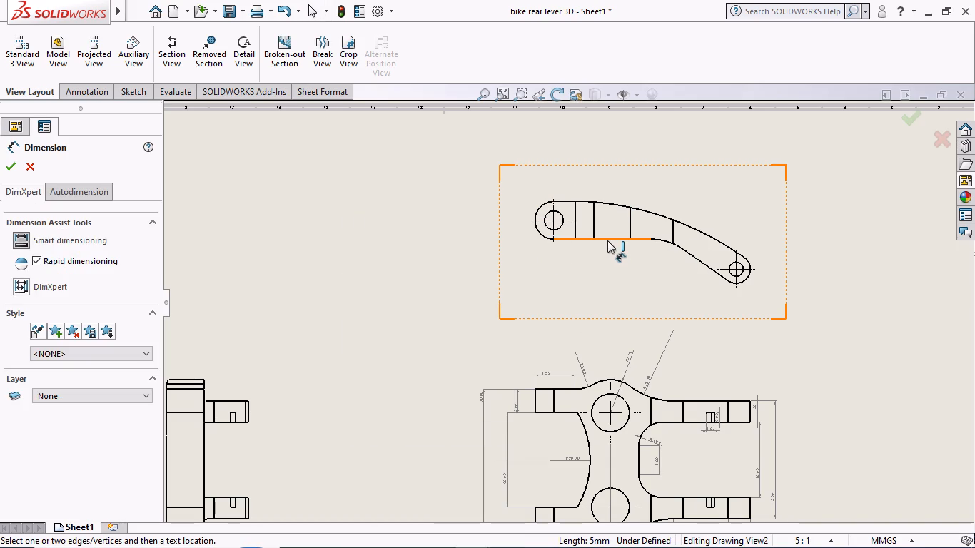
pyautogui.click(607, 240)
pyautogui.click(608, 275)
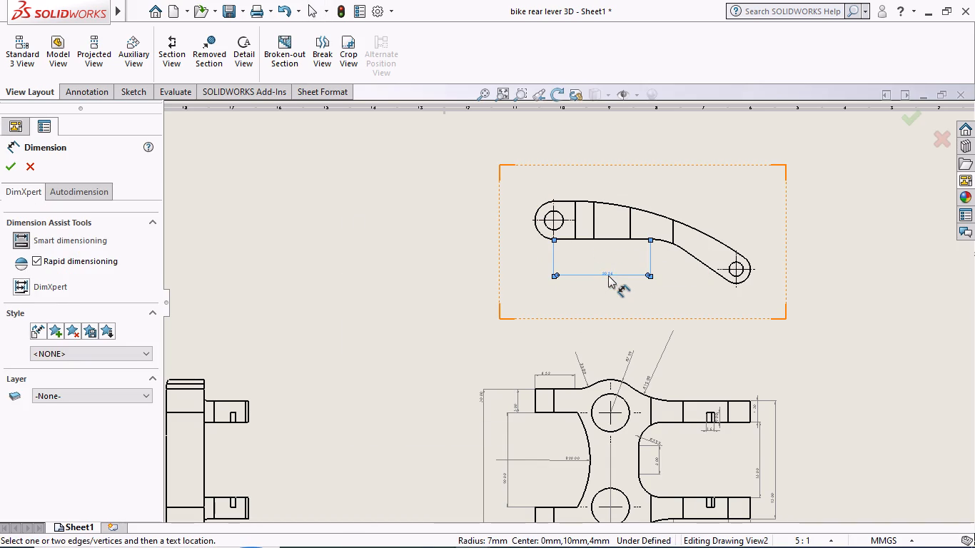
pyautogui.click(563, 202)
pyautogui.click(563, 186)
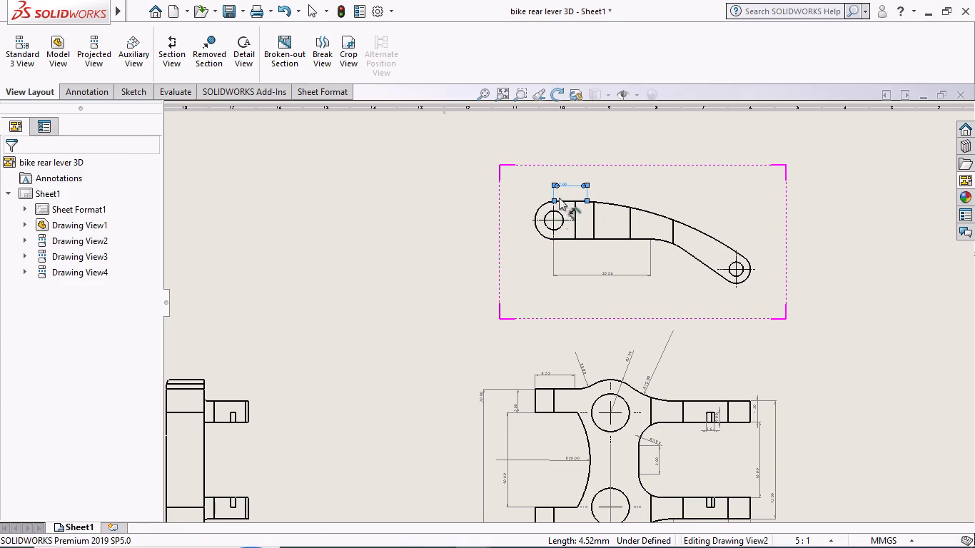
# Dimension the outer radius and the hole diameter at the top view's left rounded end.
pyautogui.click(537, 208)
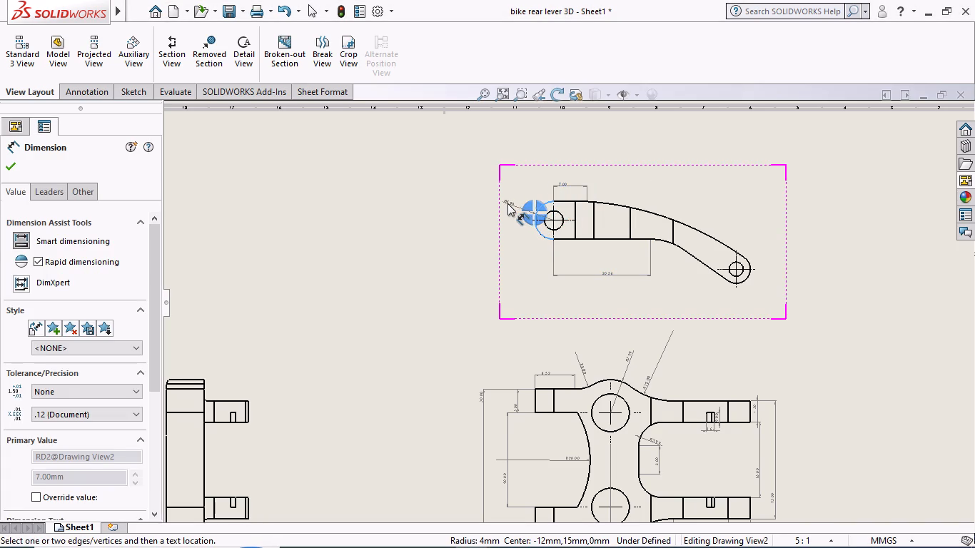
pyautogui.click(507, 203)
pyautogui.click(548, 225)
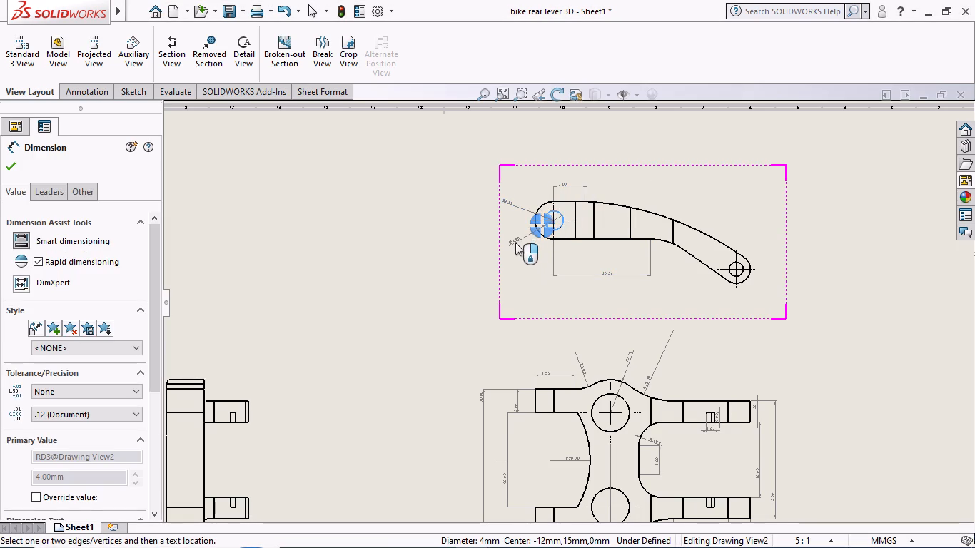
pyautogui.click(515, 243)
# Dimension the outer radius and the hole diameter at the top view's lower-right rounded end.
pyautogui.scroll(-3, 748, 281)
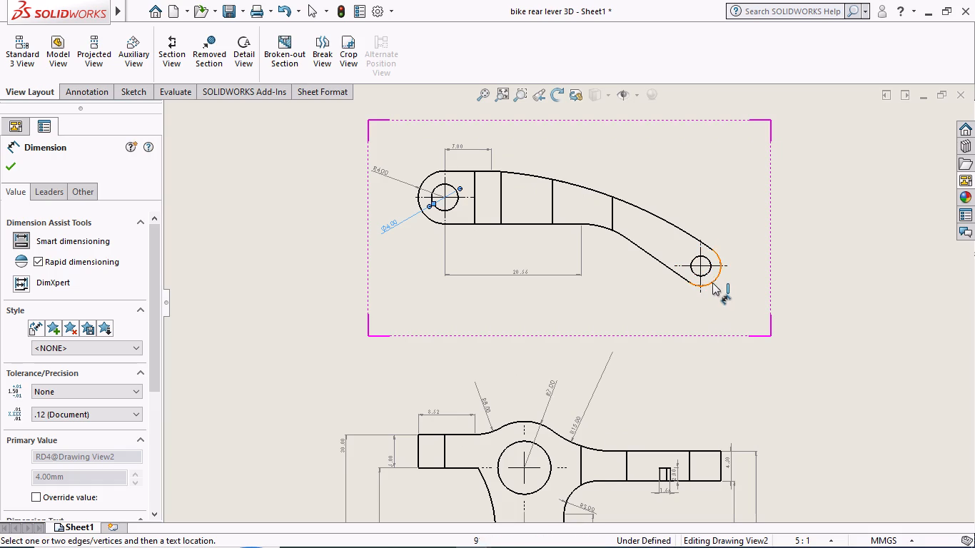
pyautogui.click(712, 283)
pyautogui.click(717, 305)
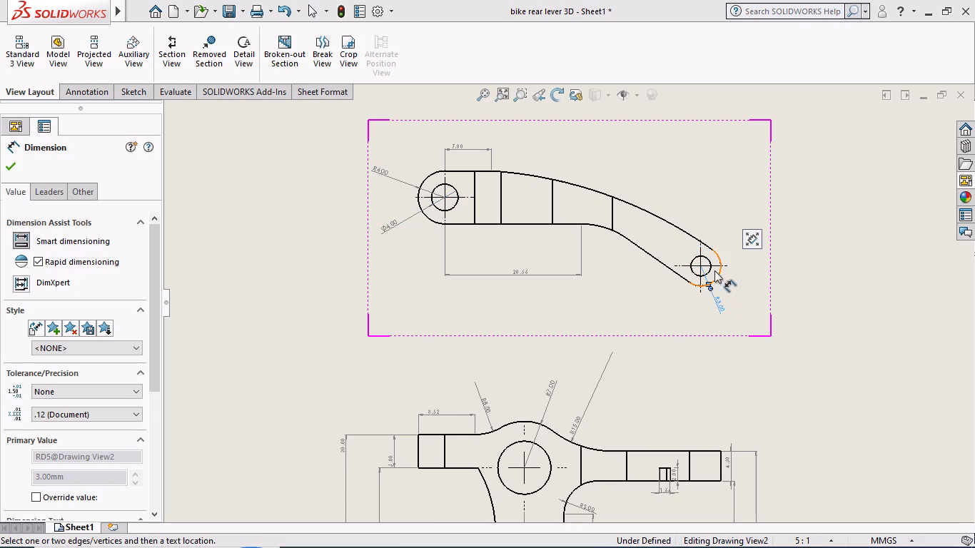
pyautogui.scroll(-1, 713, 250)
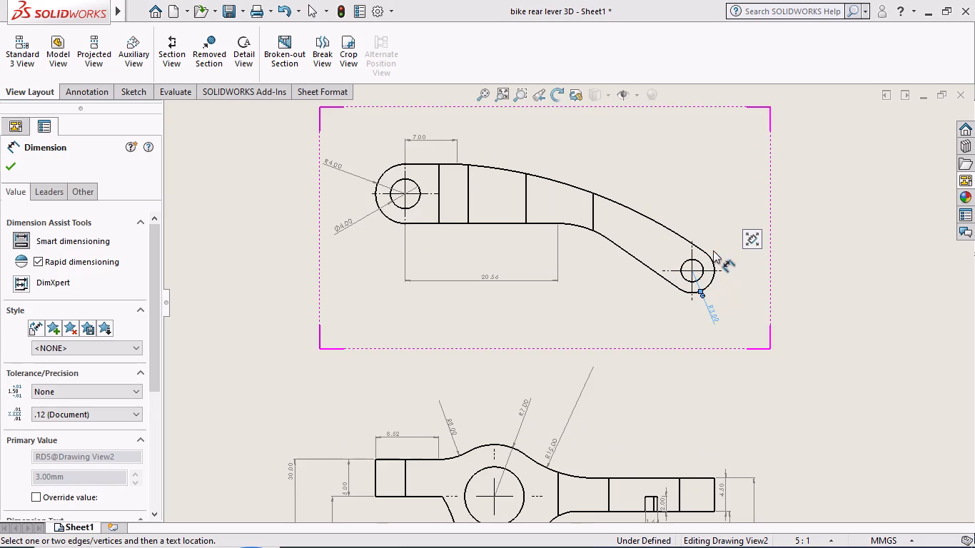
pyautogui.scroll(-1, 713, 250)
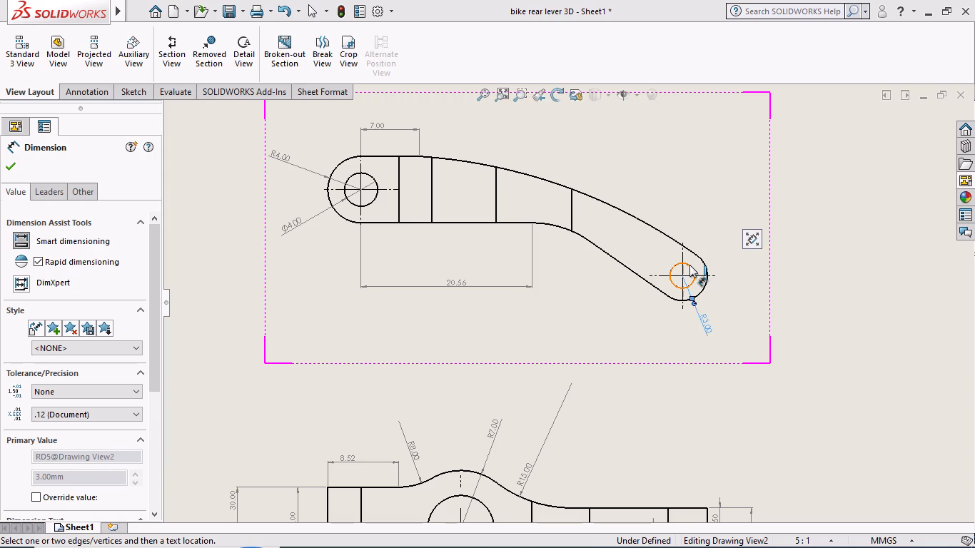
pyautogui.click(689, 265)
pyautogui.click(709, 243)
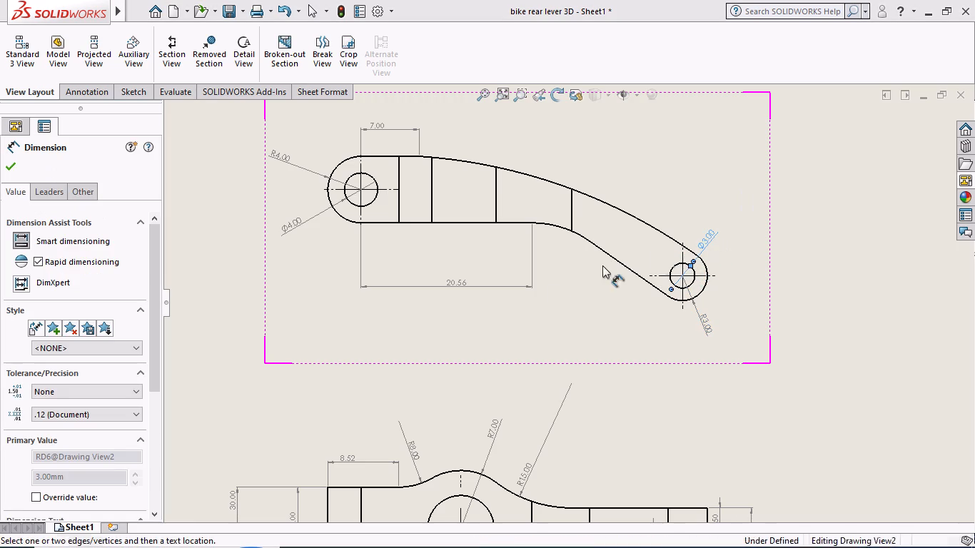
# Dimension the radii of the top view's lower bend arc and its long upper arc.
pyautogui.click(549, 224)
pyautogui.click(554, 252)
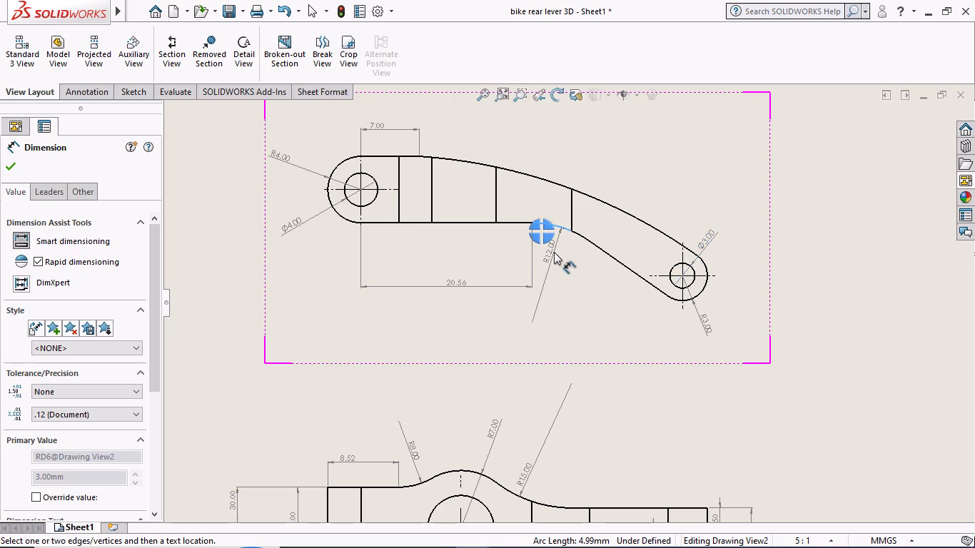
pyautogui.click(540, 178)
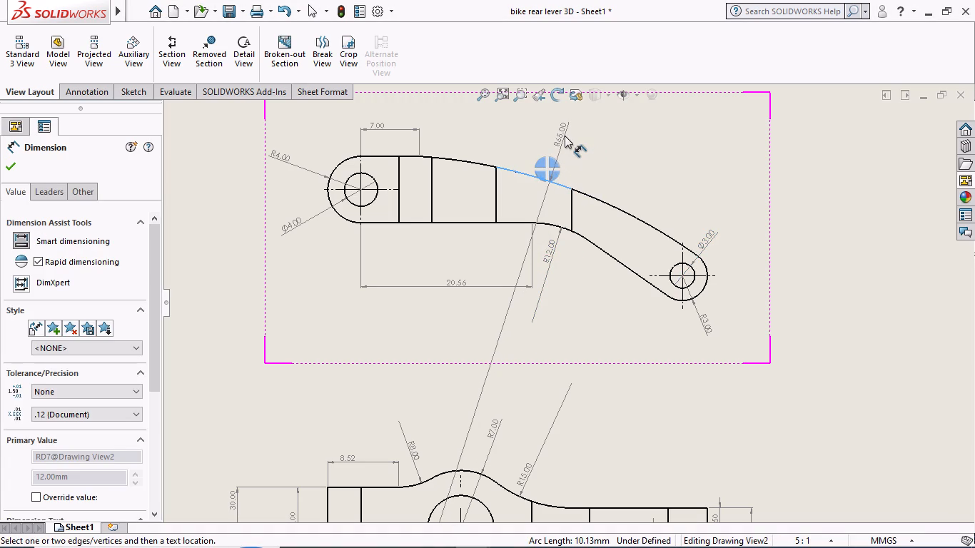
pyautogui.click(565, 136)
pyautogui.scroll(4, 543, 298)
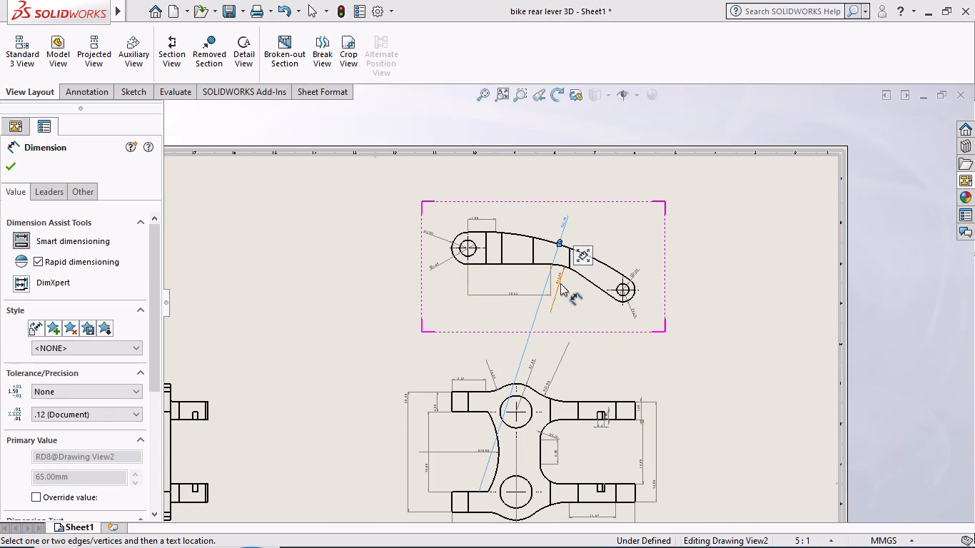
pyautogui.scroll(-3, 554, 229)
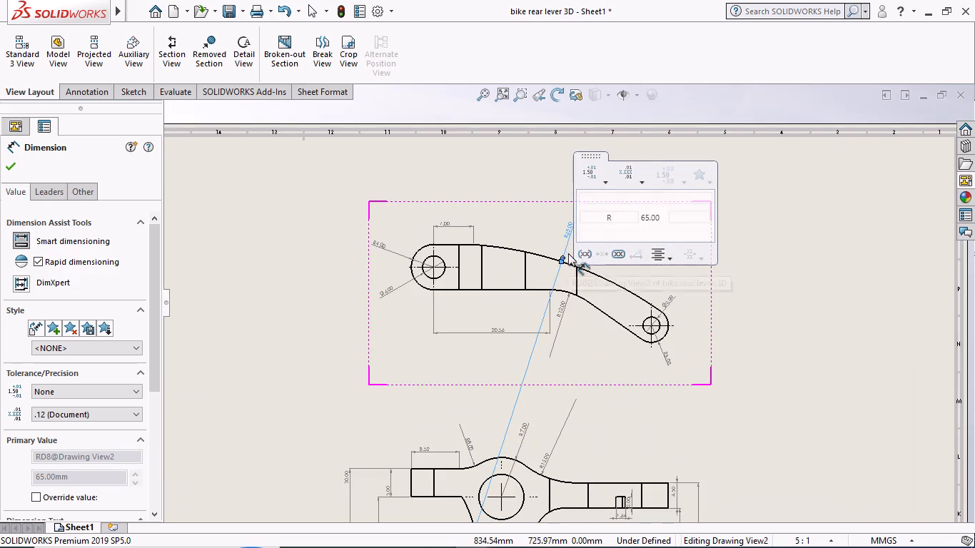
pyautogui.scroll(-2, 568, 253)
pyautogui.click(683, 289)
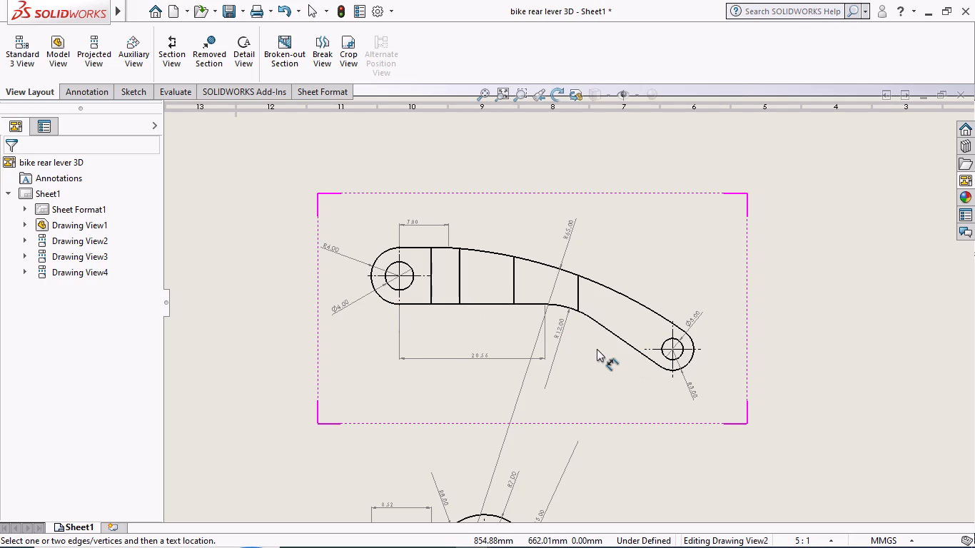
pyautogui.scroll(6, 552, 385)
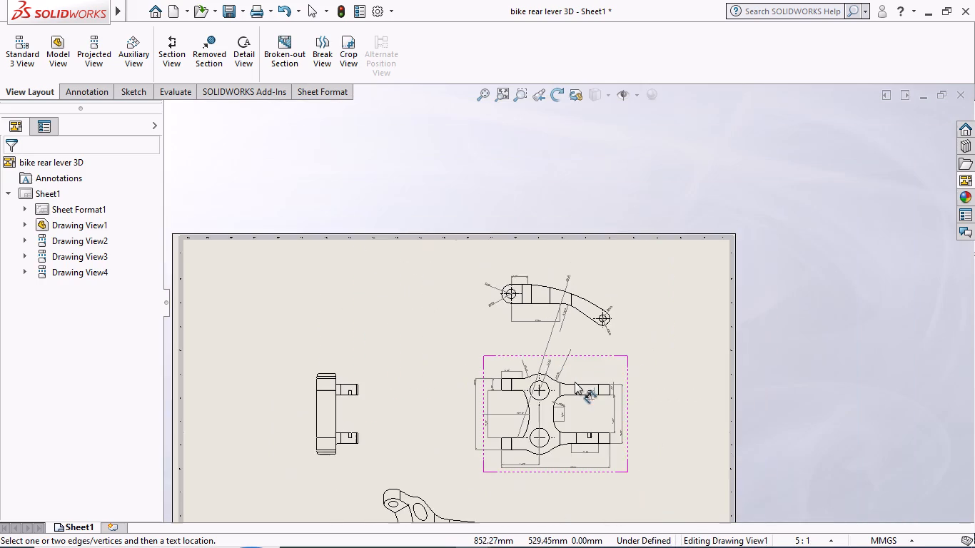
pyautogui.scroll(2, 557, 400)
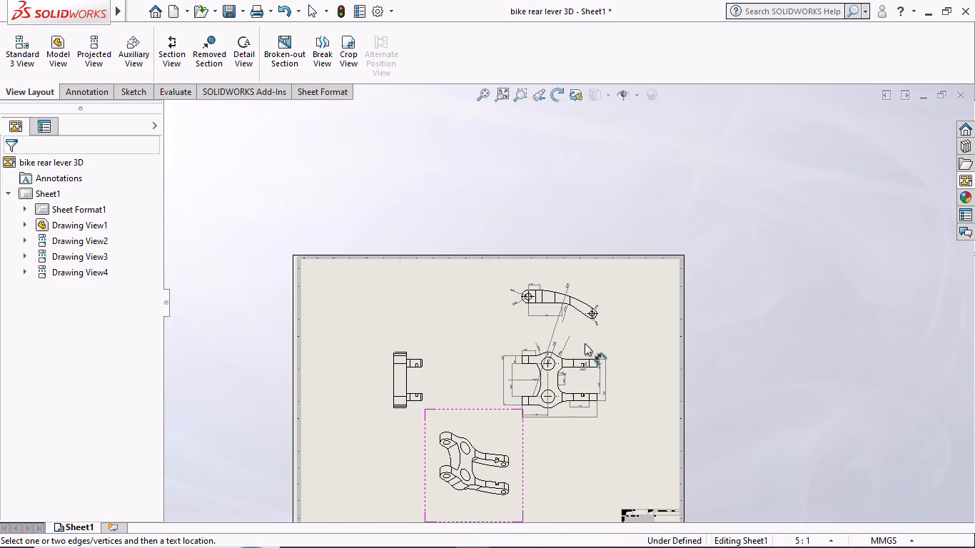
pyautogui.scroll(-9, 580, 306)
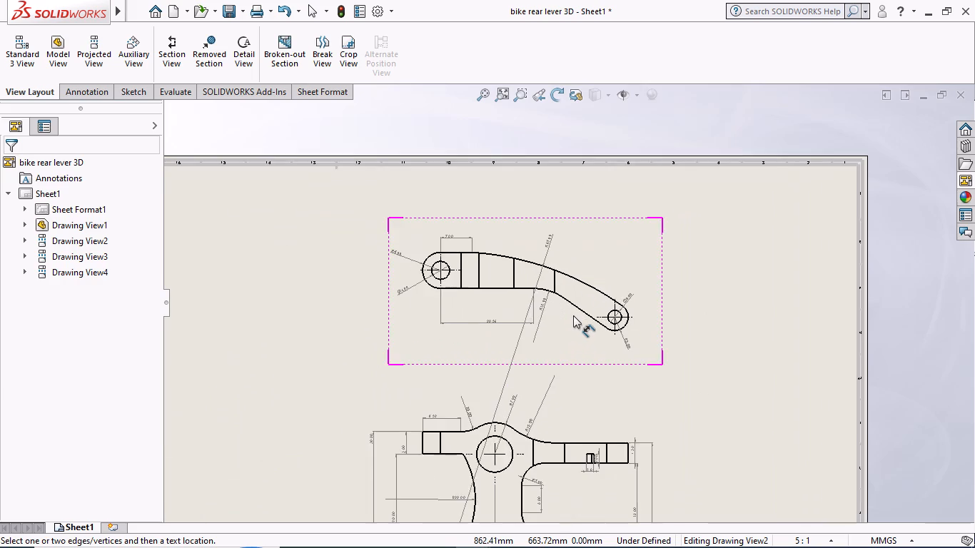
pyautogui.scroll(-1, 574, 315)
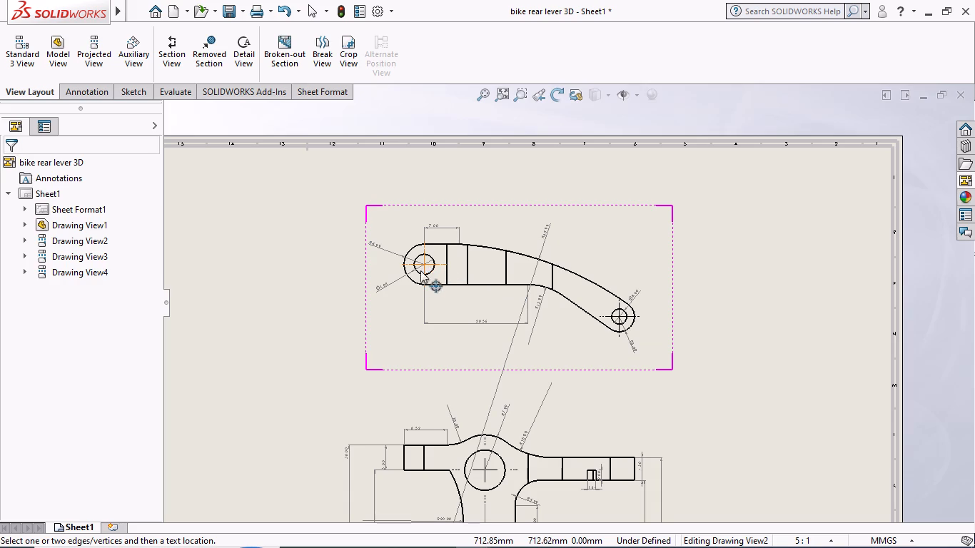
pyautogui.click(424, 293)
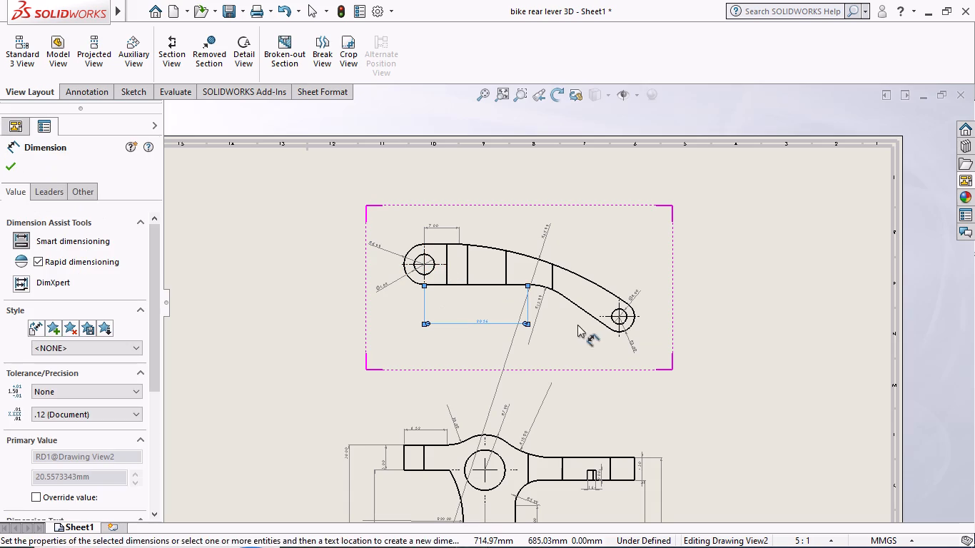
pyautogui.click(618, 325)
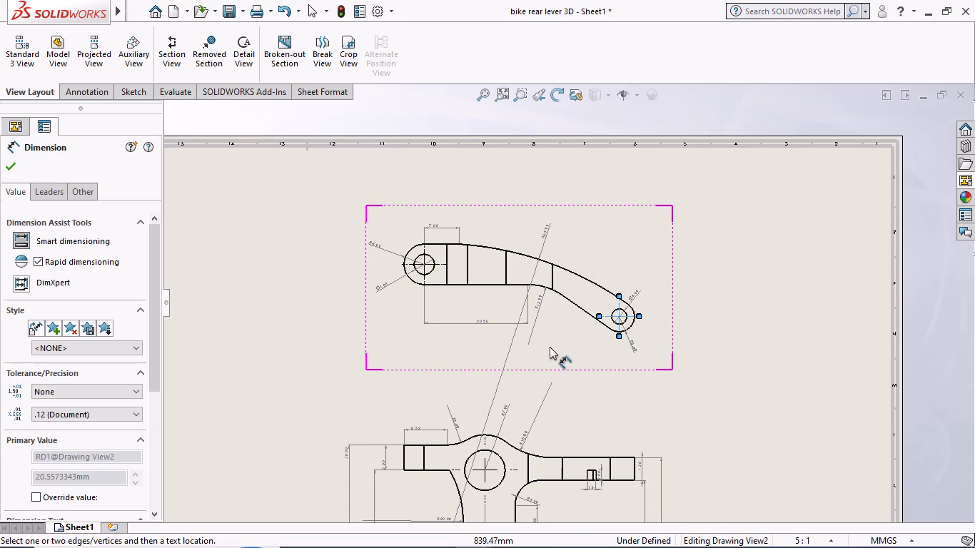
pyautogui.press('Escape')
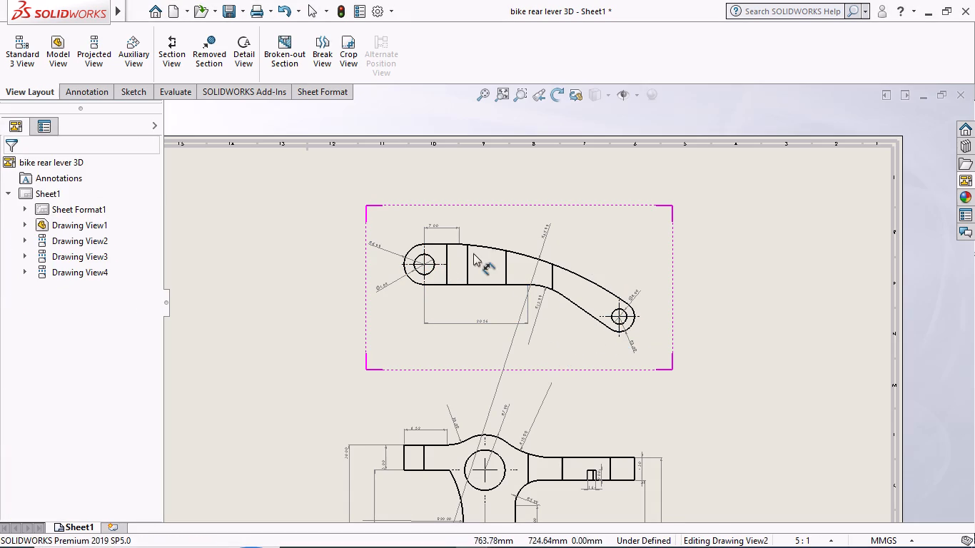
# Dimension the horizontal distance between the top view's two hole centres, placing it below the lower straight edge's length dimension.
pyautogui.scroll(-8, 473, 253)
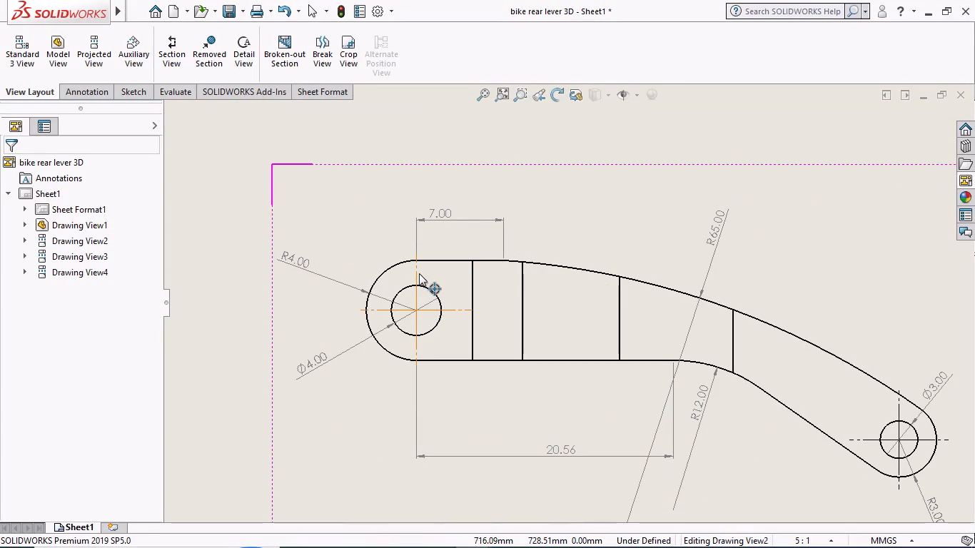
pyautogui.click(417, 273)
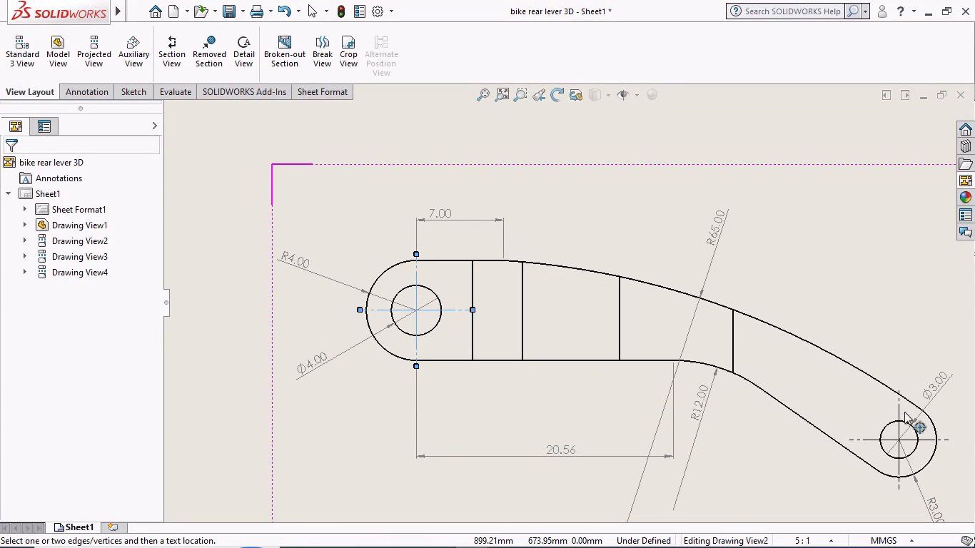
pyautogui.click(898, 405)
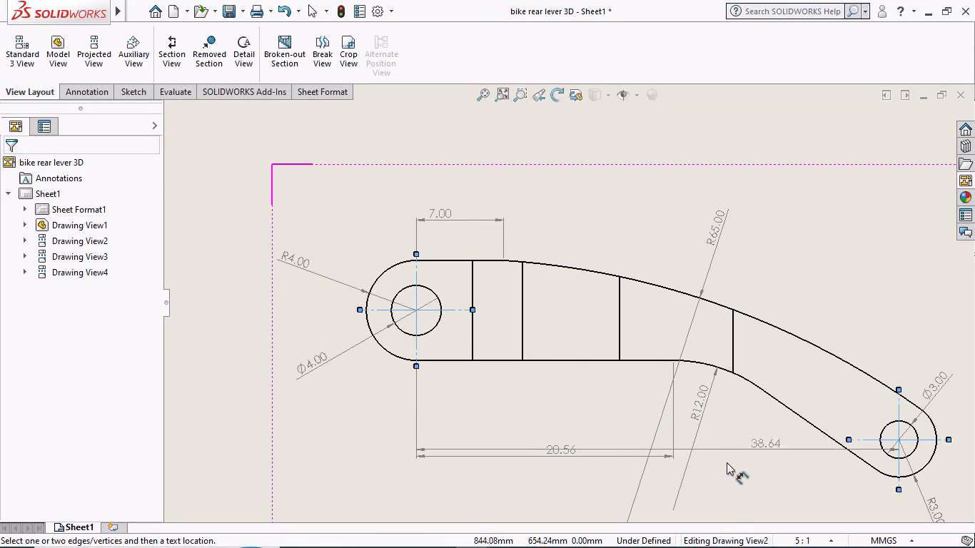
pyautogui.scroll(3, 719, 483)
pyautogui.click(689, 435)
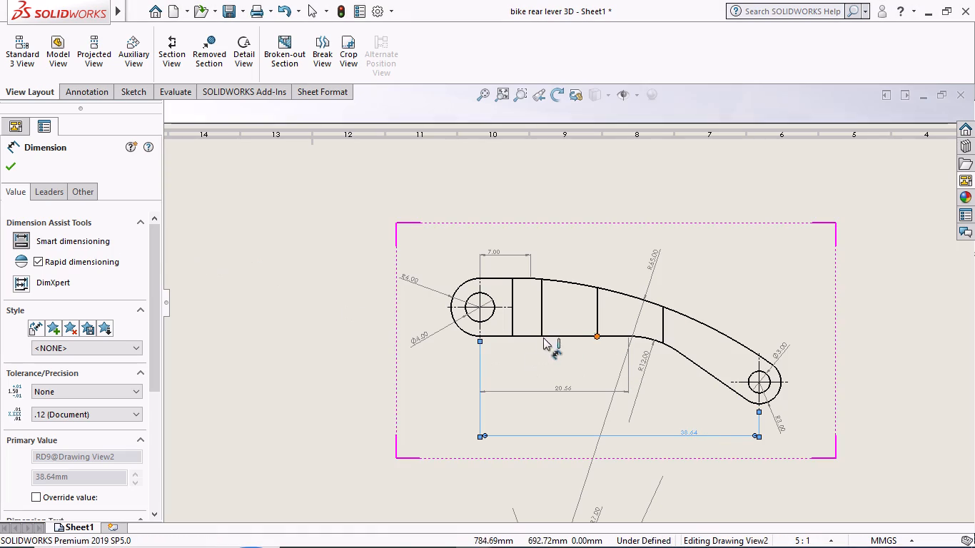
# Examine the top view's dimensions and the whole sheet to check which view still needs dimensioning.
pyautogui.scroll(-5, 525, 340)
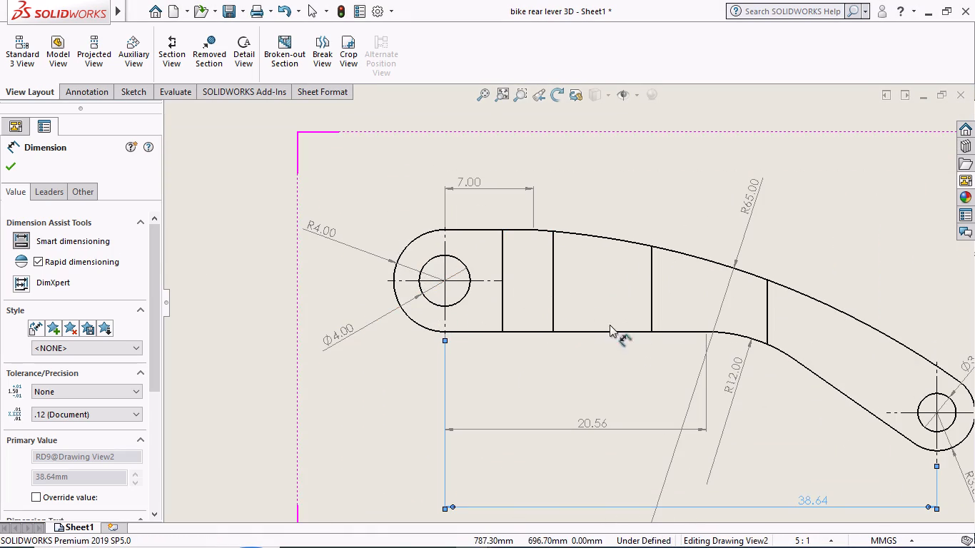
pyautogui.scroll(1, 570, 382)
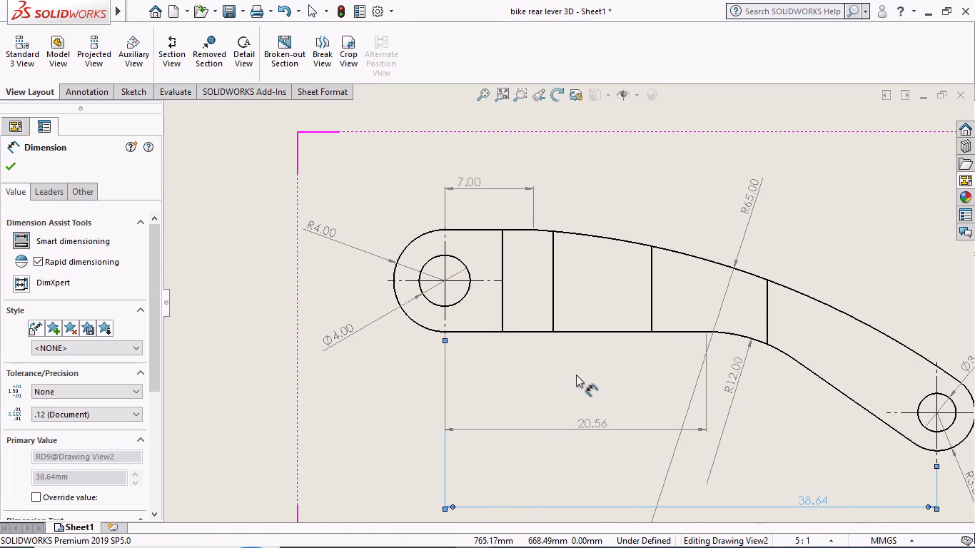
pyautogui.scroll(9, 576, 375)
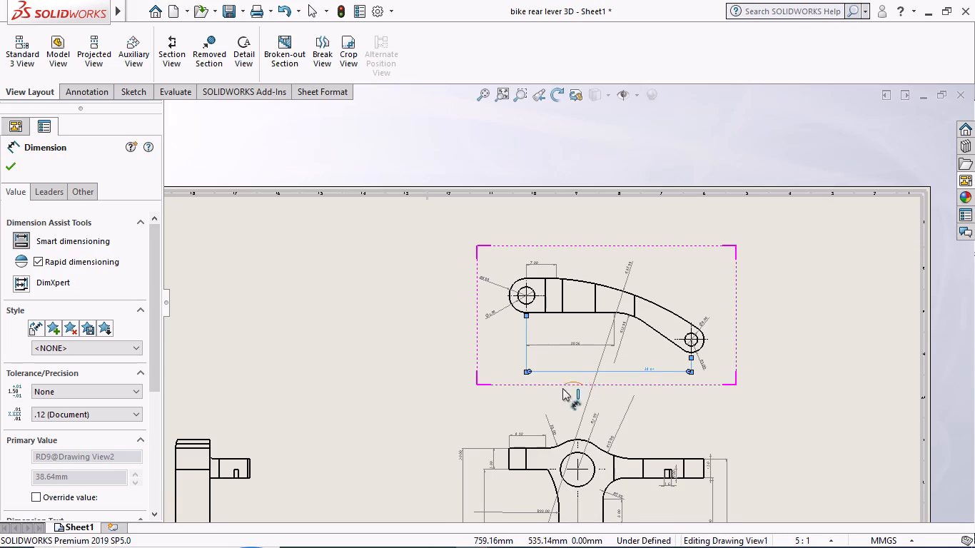
pyautogui.scroll(1, 562, 388)
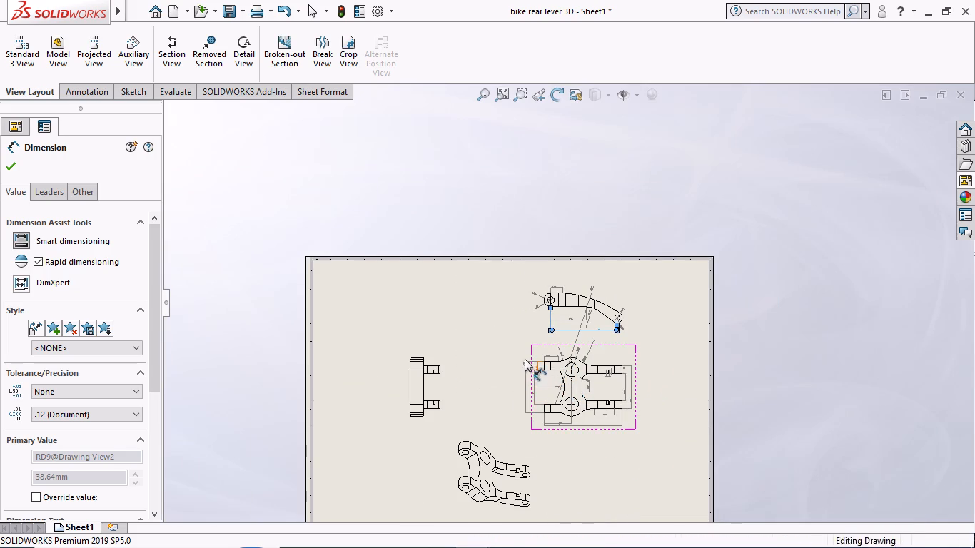
pyautogui.scroll(-1, 525, 350)
pyautogui.scroll(2, 588, 417)
pyautogui.scroll(-3, 590, 390)
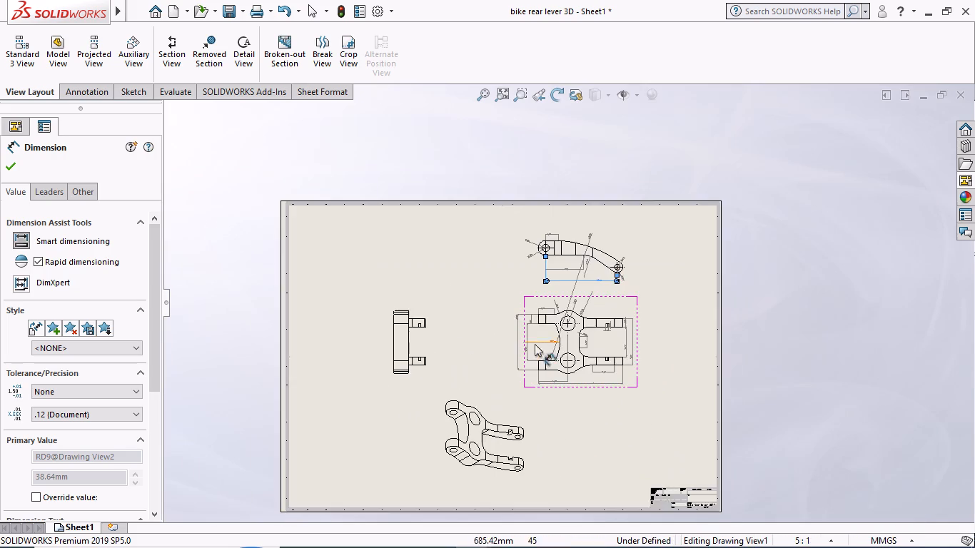
pyautogui.scroll(-4, 552, 333)
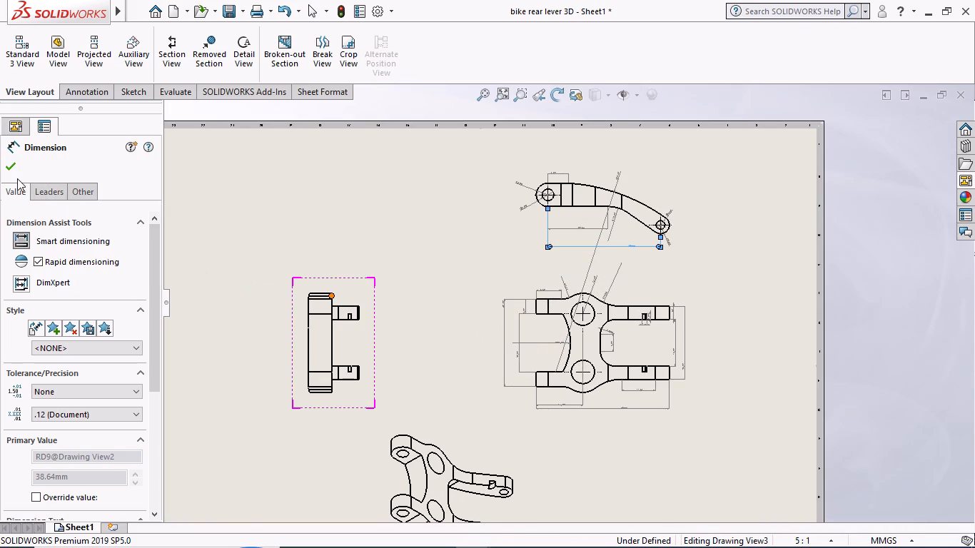
# Dimension the side view's overall body height and the end-edge height of its upper arm, placing both beside the arms.
pyautogui.click(306, 342)
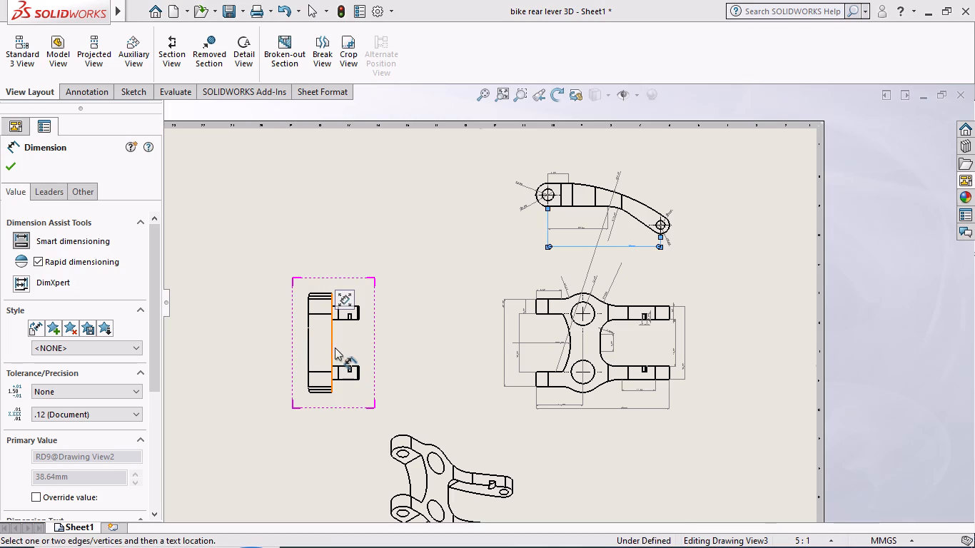
pyautogui.click(333, 347)
pyautogui.click(387, 345)
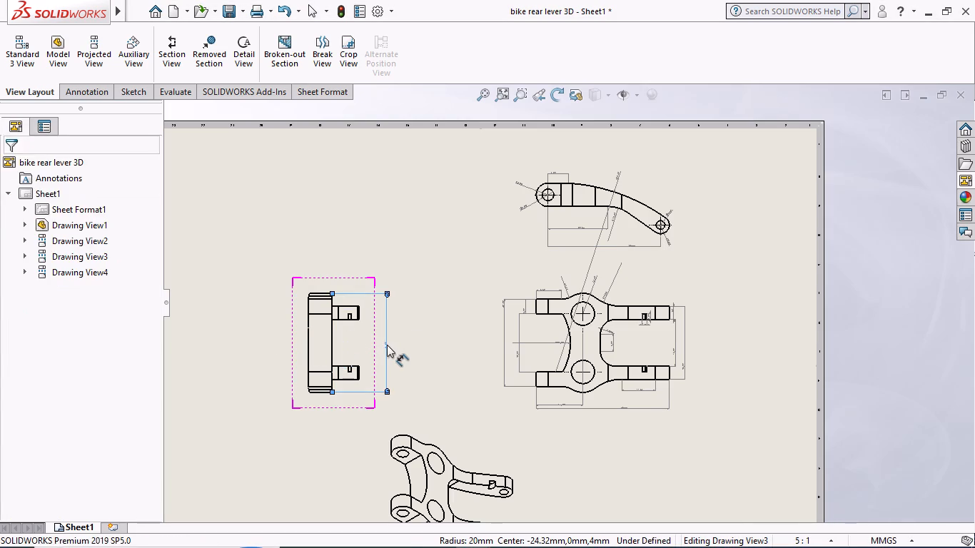
pyautogui.click(360, 310)
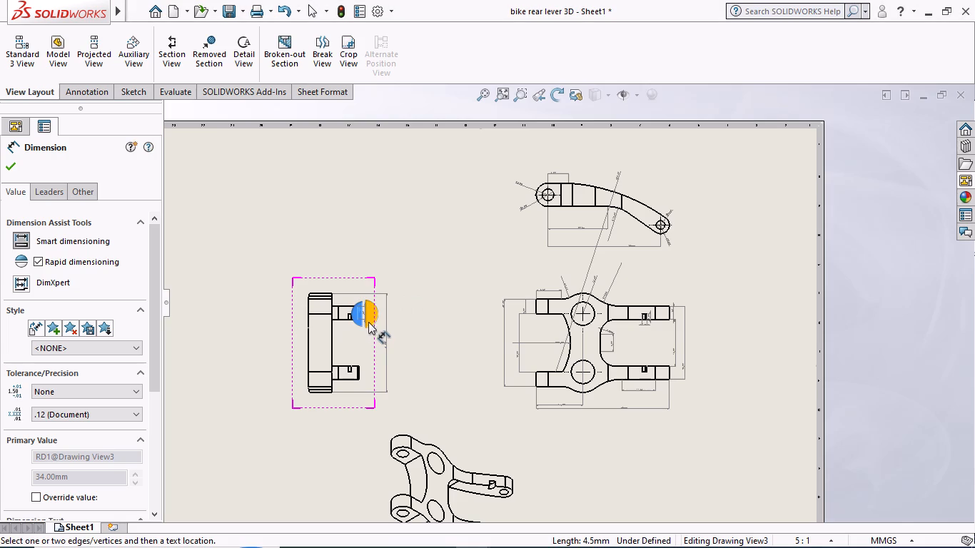
pyautogui.click(370, 321)
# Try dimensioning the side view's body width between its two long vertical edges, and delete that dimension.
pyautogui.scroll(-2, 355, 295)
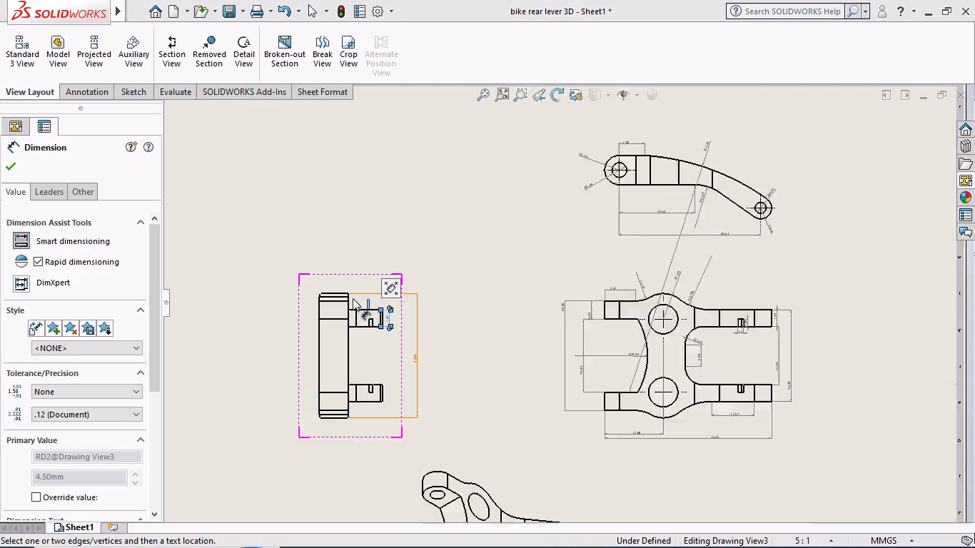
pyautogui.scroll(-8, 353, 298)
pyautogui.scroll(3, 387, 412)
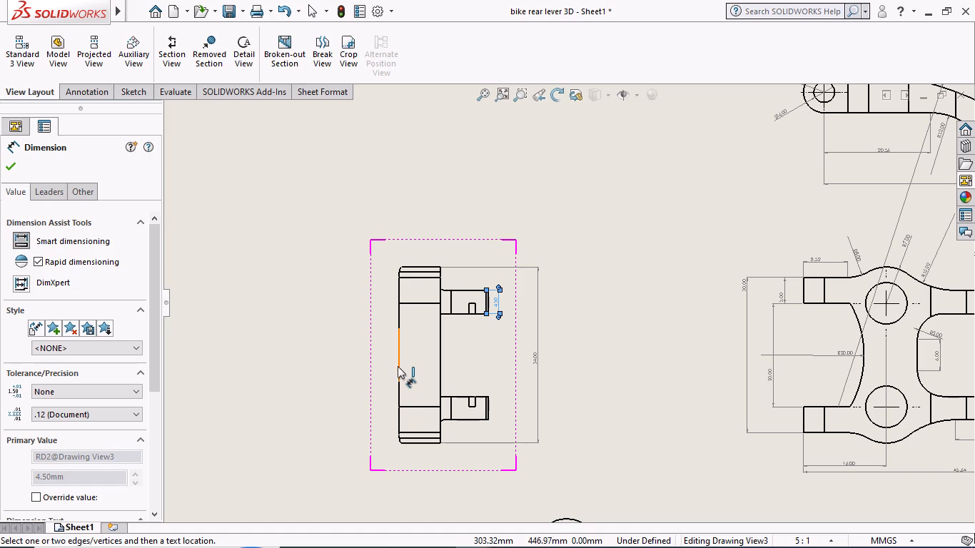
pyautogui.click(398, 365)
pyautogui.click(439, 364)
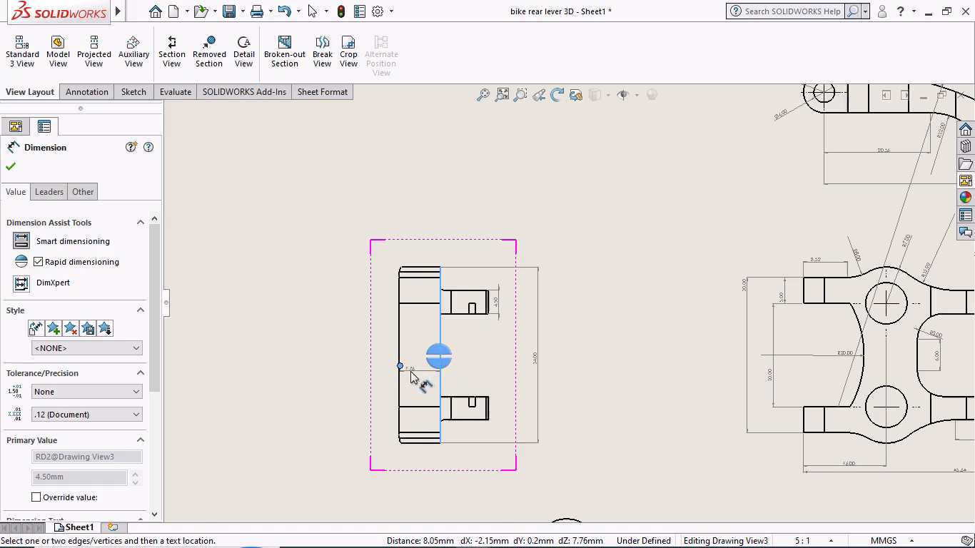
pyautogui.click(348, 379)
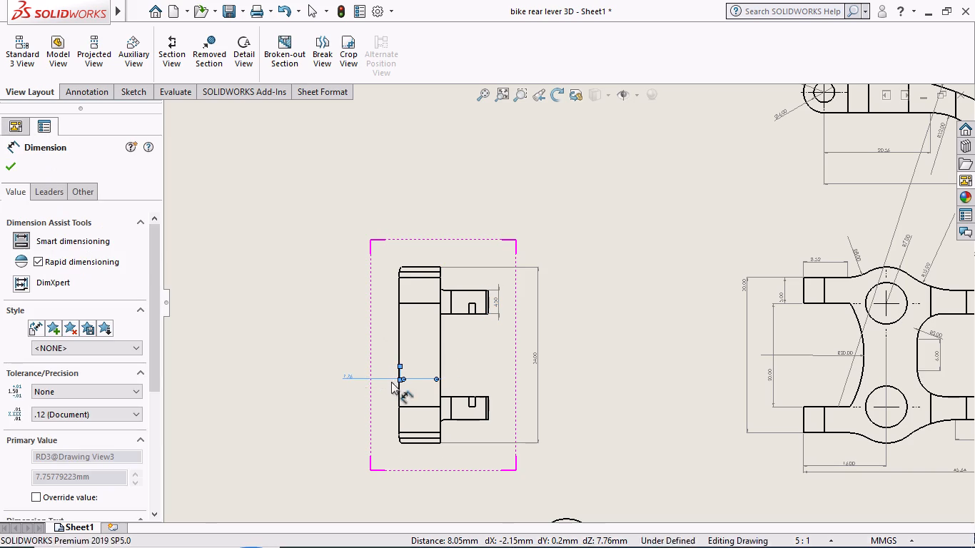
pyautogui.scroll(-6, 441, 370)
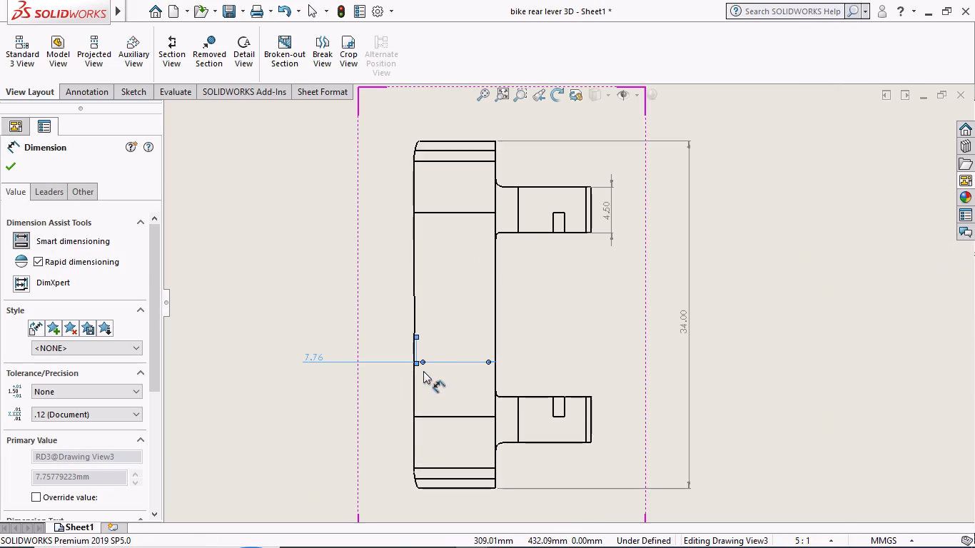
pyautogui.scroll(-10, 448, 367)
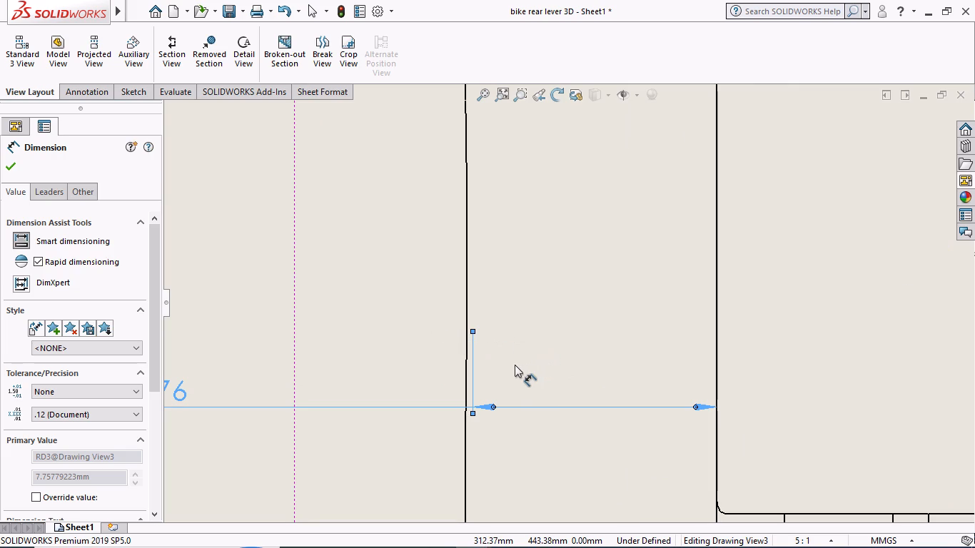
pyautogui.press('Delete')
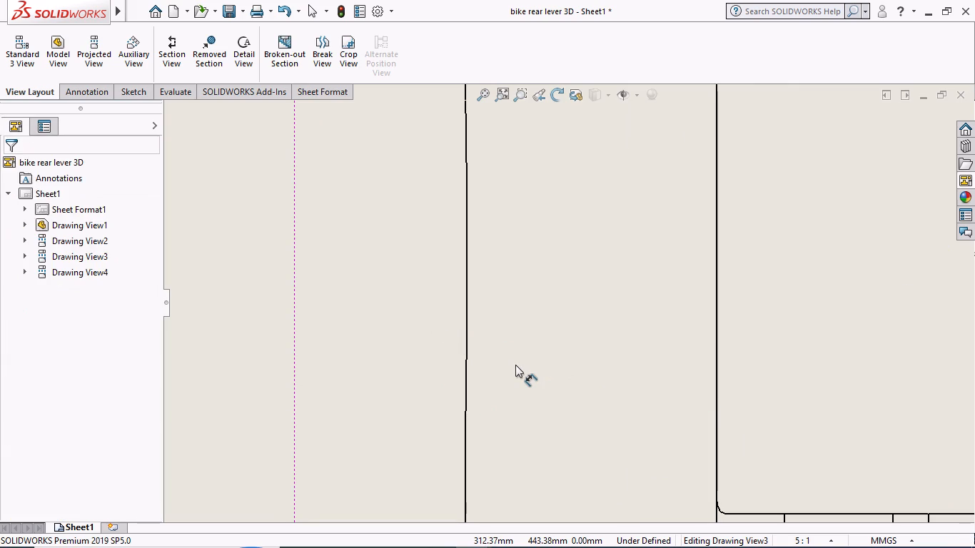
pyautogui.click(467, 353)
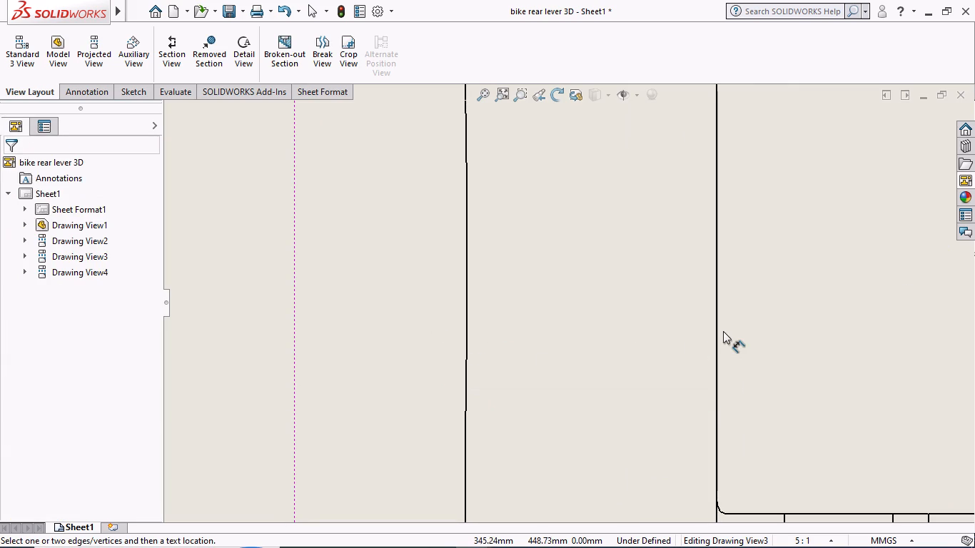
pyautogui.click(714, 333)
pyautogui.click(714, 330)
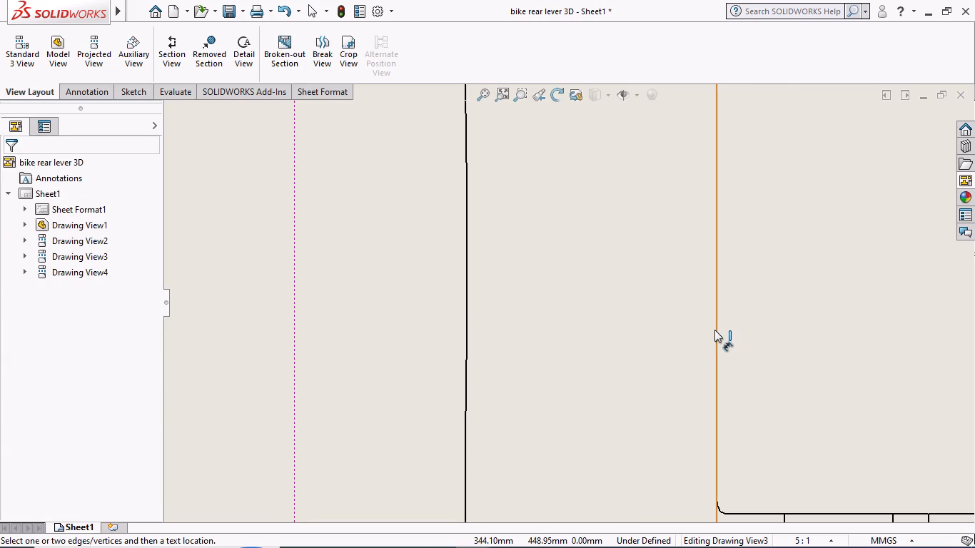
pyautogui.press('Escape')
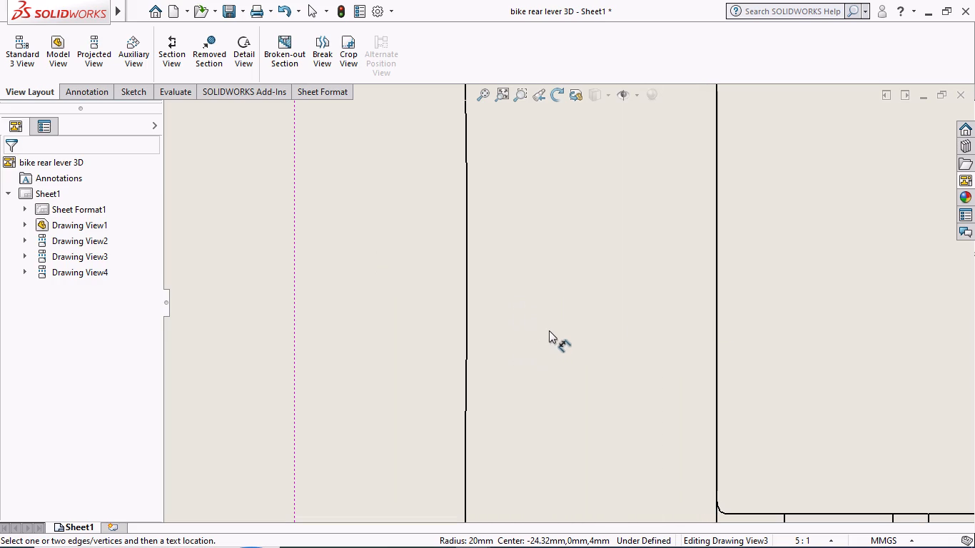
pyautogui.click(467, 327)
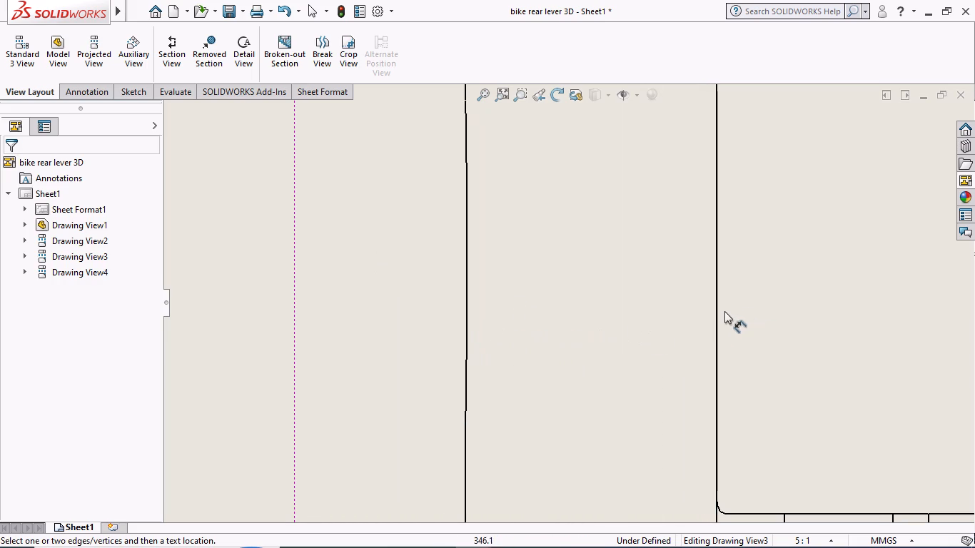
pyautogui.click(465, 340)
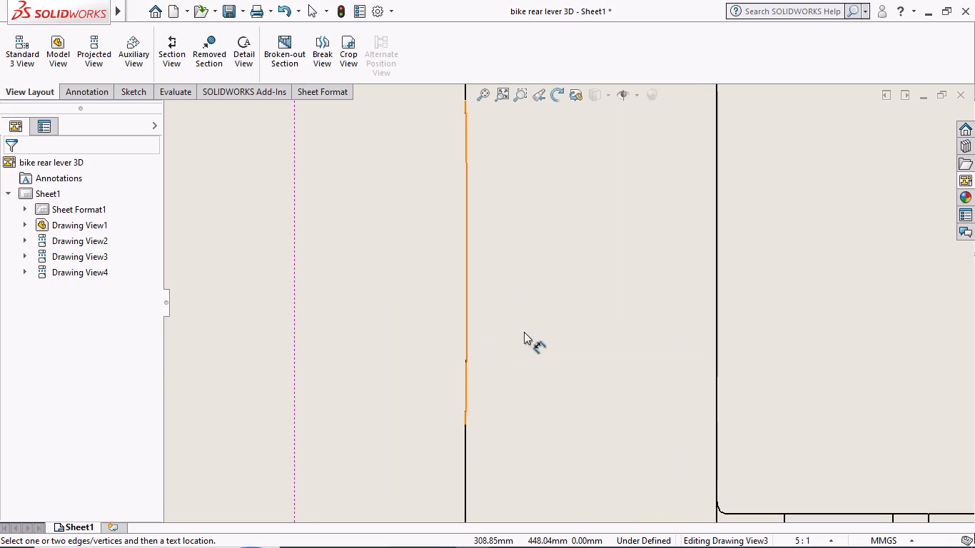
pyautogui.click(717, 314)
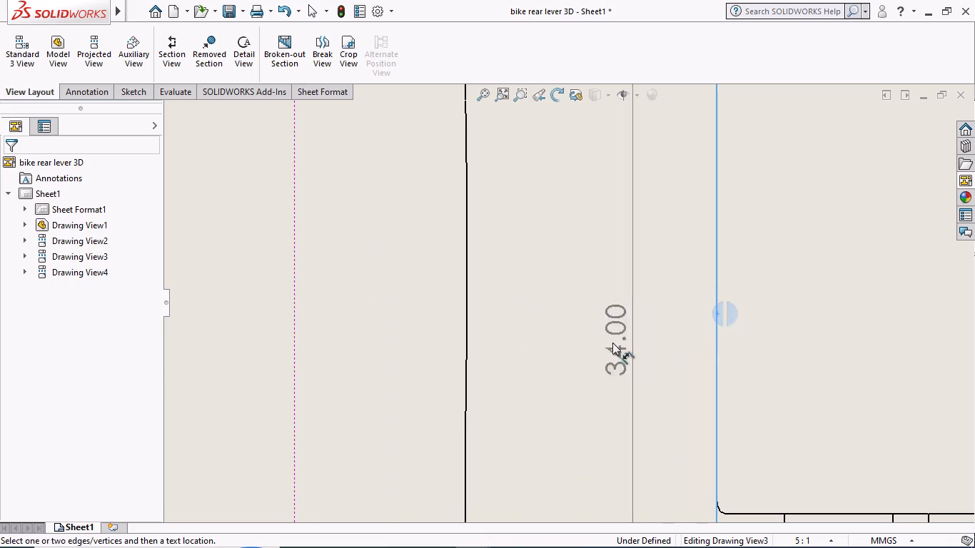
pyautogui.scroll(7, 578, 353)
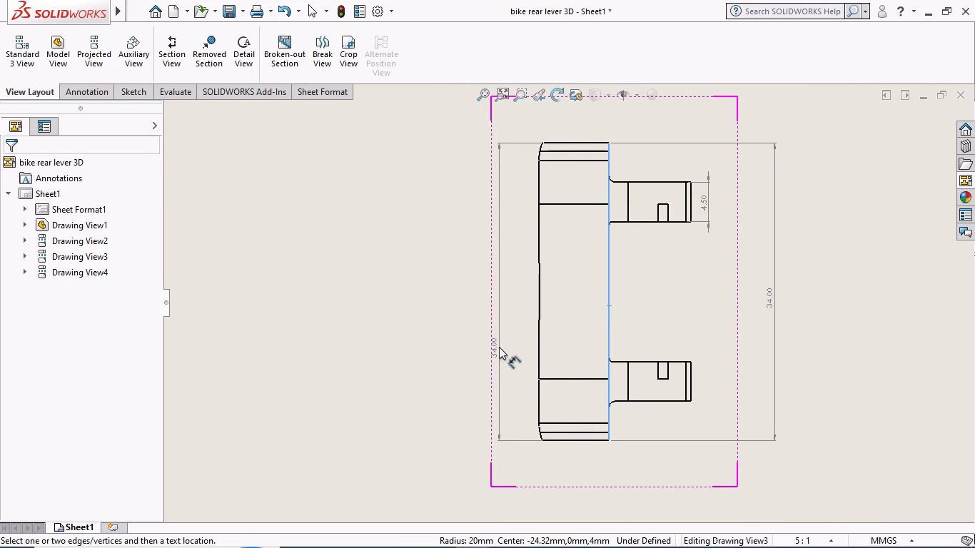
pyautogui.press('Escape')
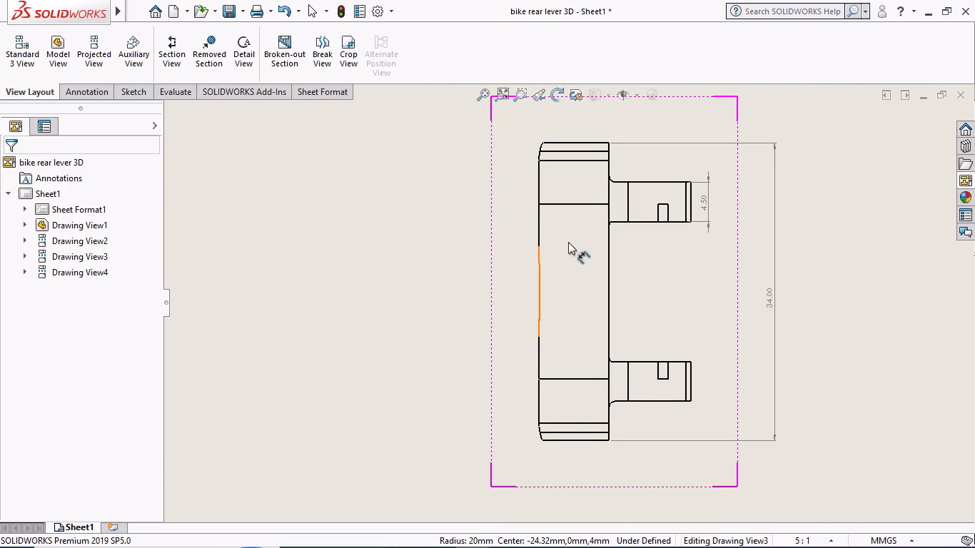
# Dimension the side view's body diameter from the upper horizontal edge across the body, placing the dimension inside the body between the arms.
pyautogui.click(565, 205)
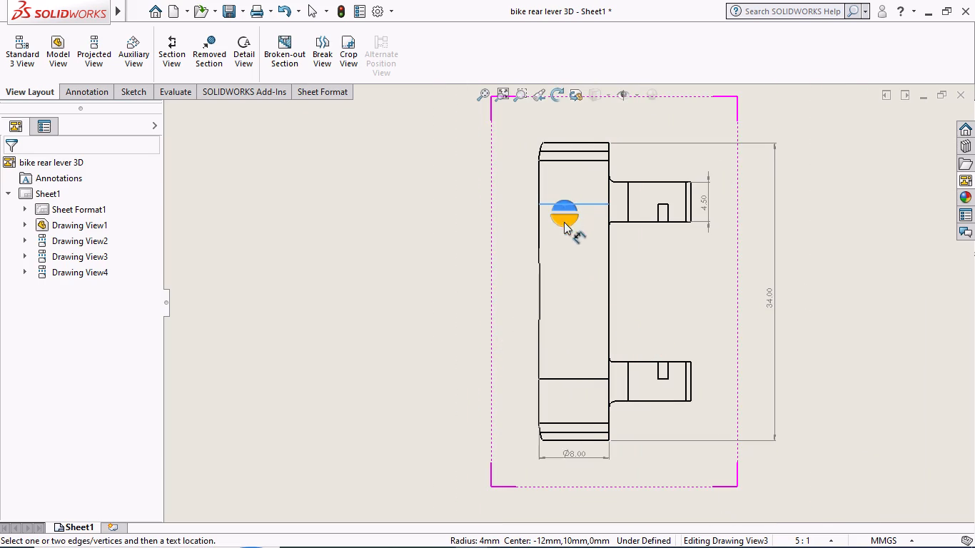
pyautogui.click(565, 258)
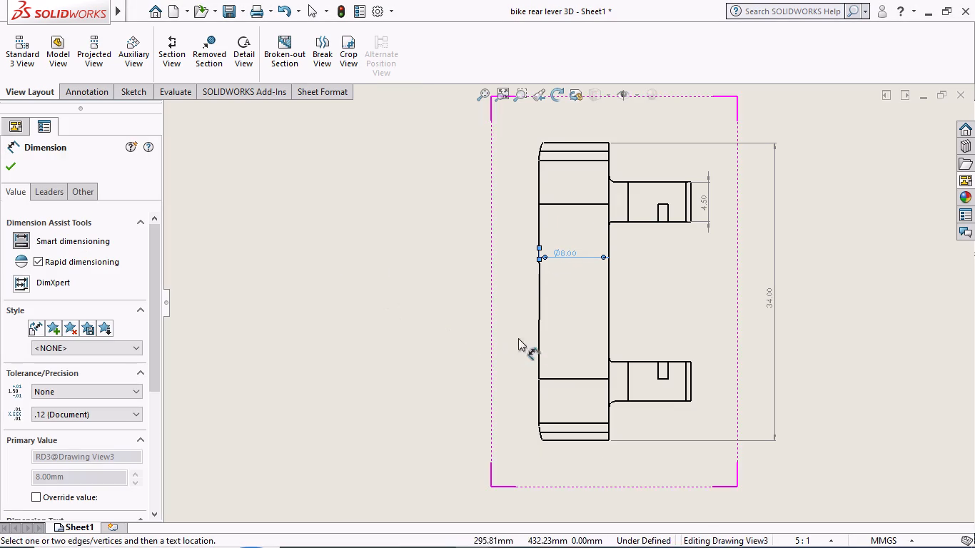
pyautogui.click(14, 166)
# Examine the whole sheet's dimensioned views and the title block before saving.
pyautogui.scroll(2, 552, 406)
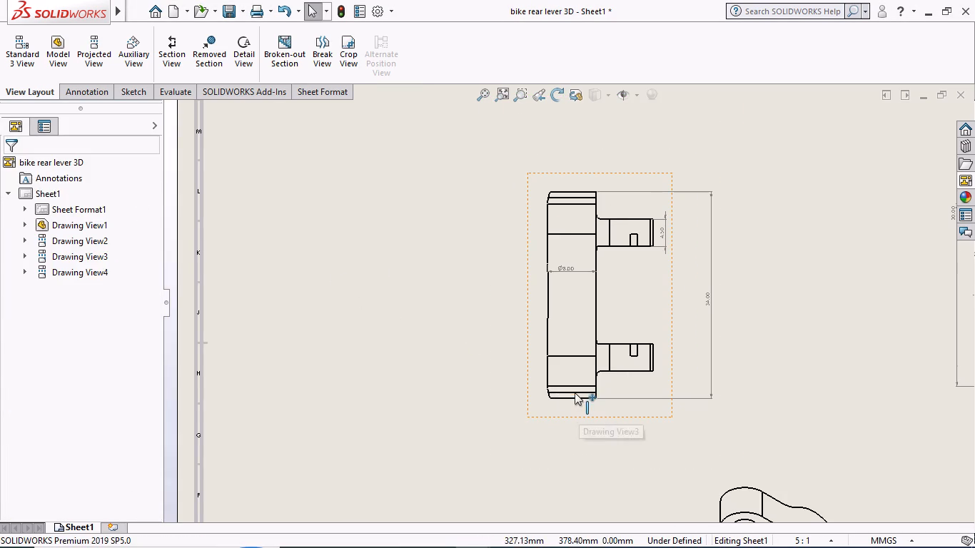
pyautogui.scroll(3, 558, 392)
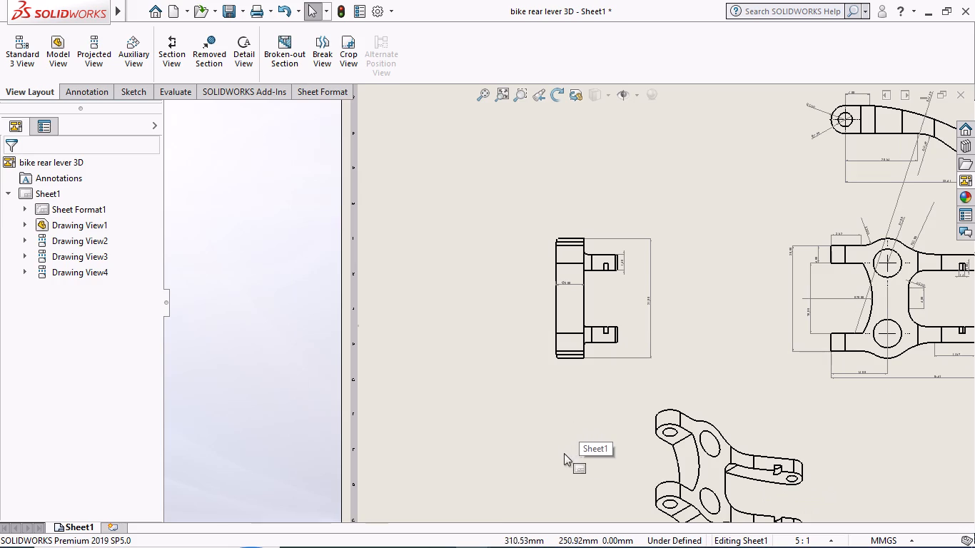
pyautogui.scroll(3, 590, 449)
pyautogui.scroll(1, 777, 405)
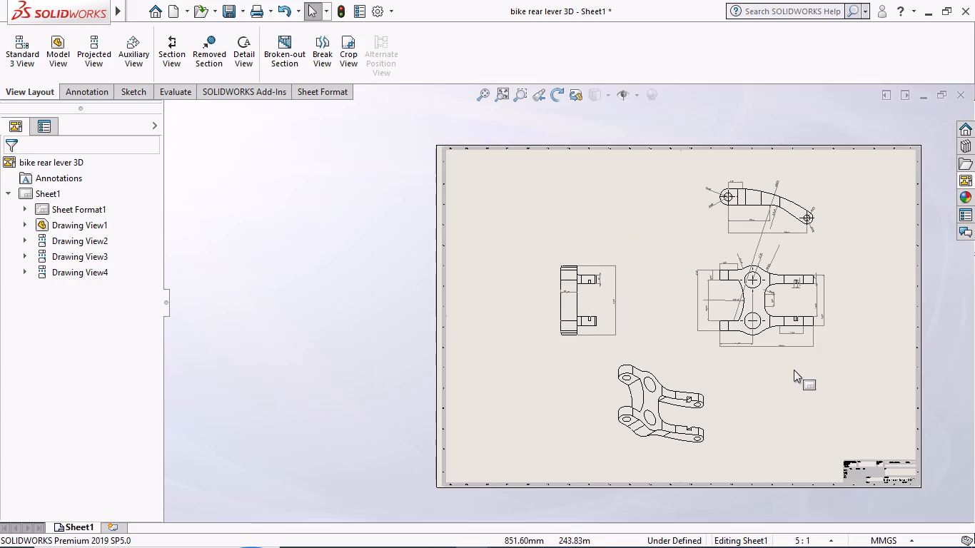
pyautogui.scroll(-1, 798, 365)
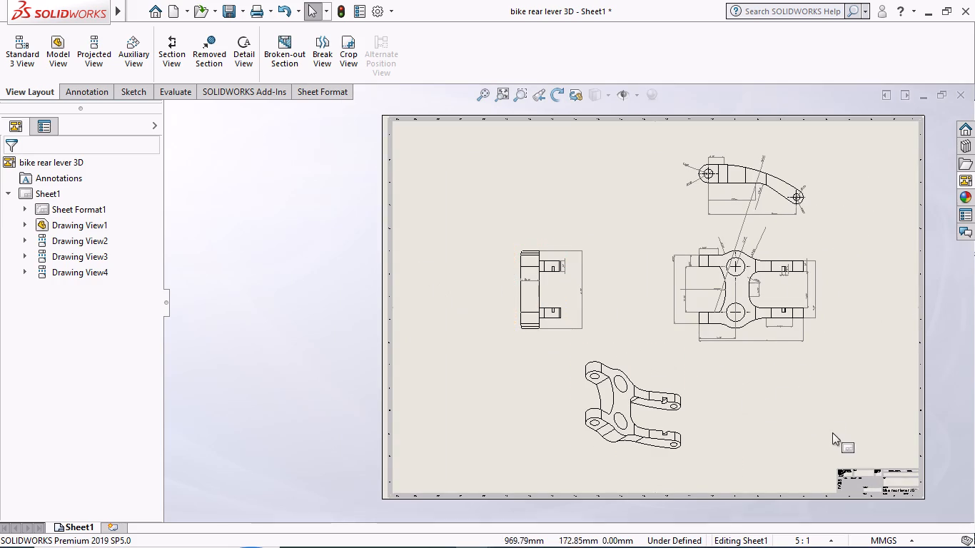
pyautogui.scroll(-12, 832, 431)
pyautogui.scroll(-5, 809, 484)
pyautogui.scroll(-1, 688, 445)
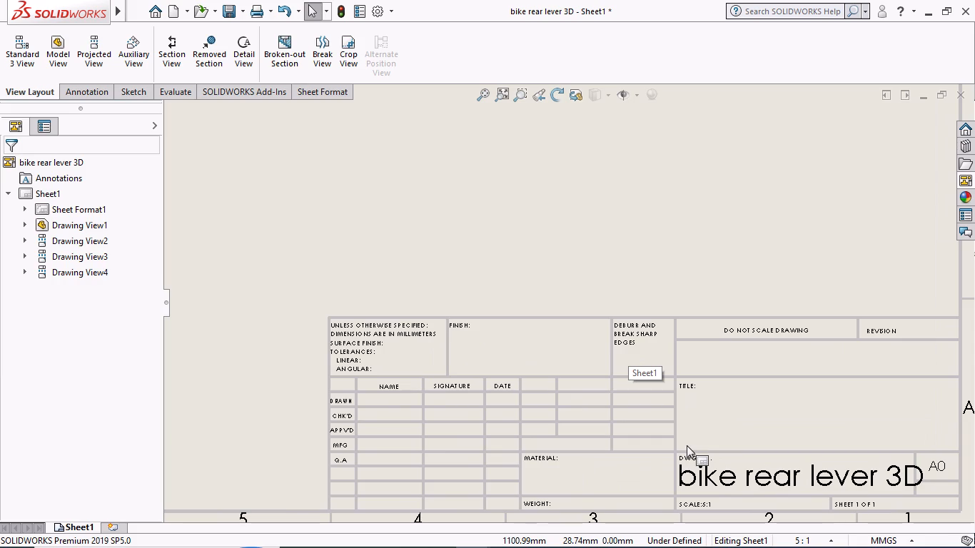
pyautogui.scroll(-1, 753, 464)
pyautogui.scroll(2, 619, 437)
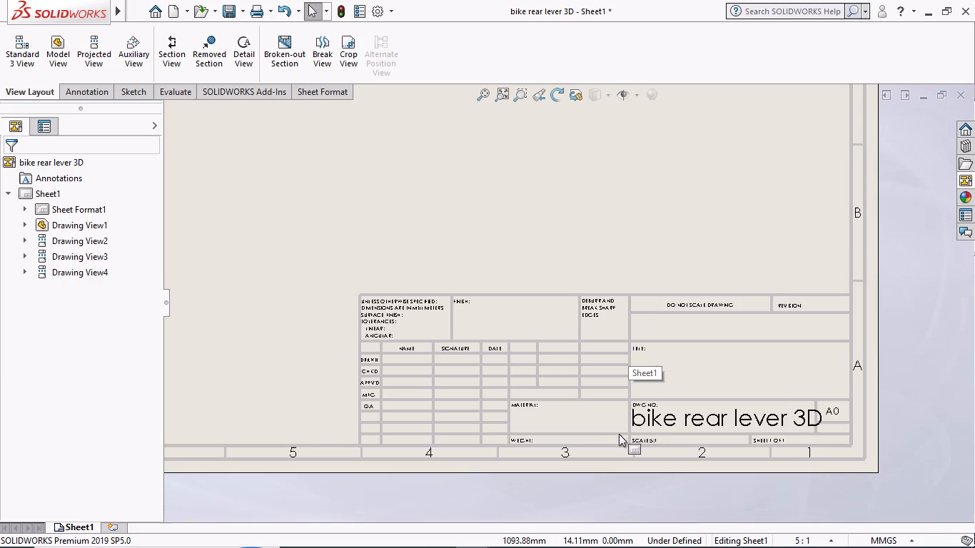
pyautogui.scroll(4, 610, 422)
pyautogui.scroll(2, 388, 306)
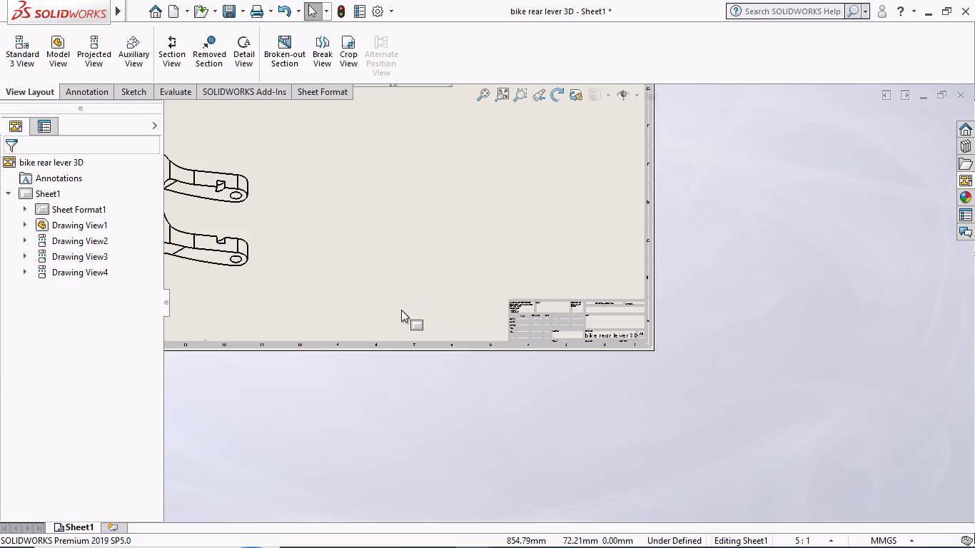
pyautogui.scroll(5, 401, 310)
pyautogui.scroll(4, 366, 230)
pyautogui.scroll(-2, 425, 202)
pyautogui.scroll(-1, 507, 260)
# Save the drawing as "bike rear lever draft sheet" in the internship folder.
pyautogui.hotkey('ctrl', 's')
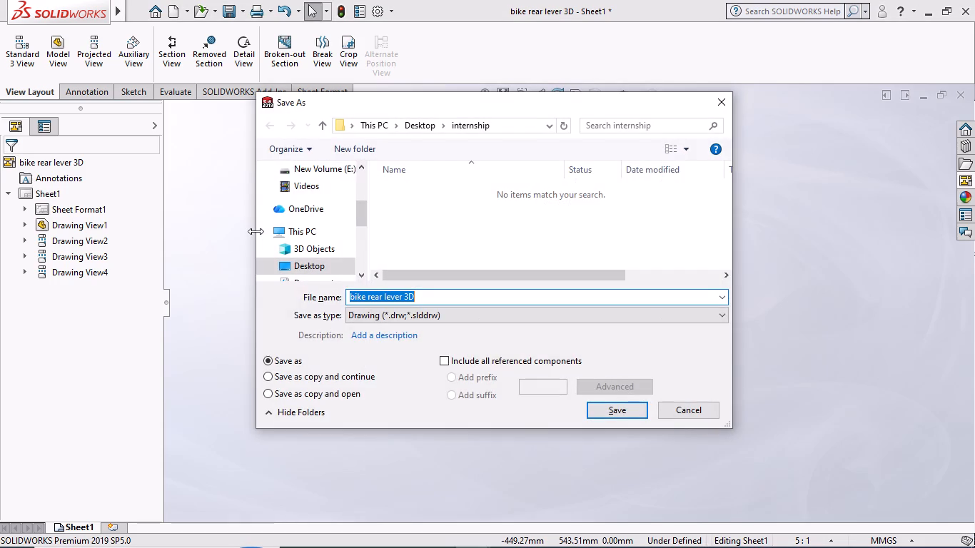
pyautogui.click(425, 300)
pyautogui.press('BackSpace')
pyautogui.press('BackSpace')
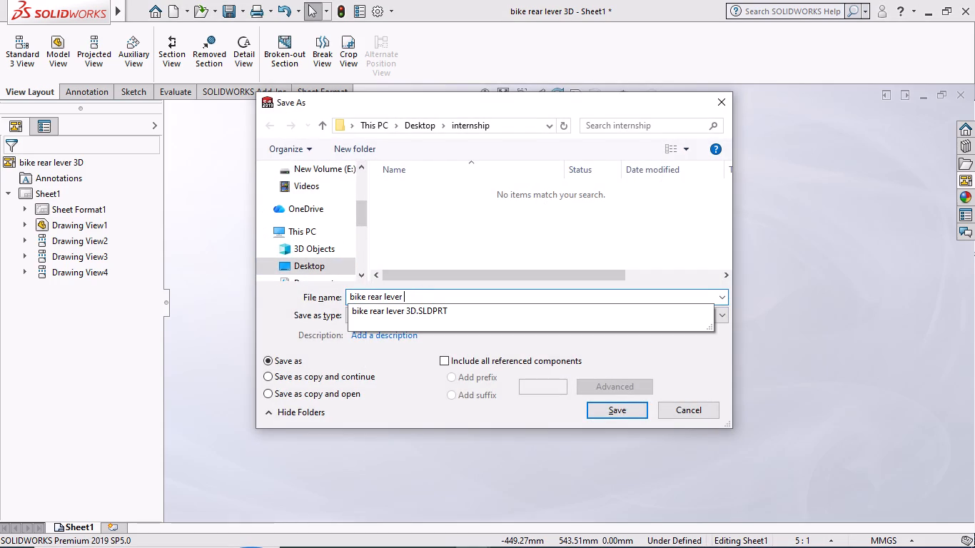
pyautogui.press('s')
pyautogui.press('BackSpace')
pyautogui.write('draft sheet')
pyautogui.press('Return')
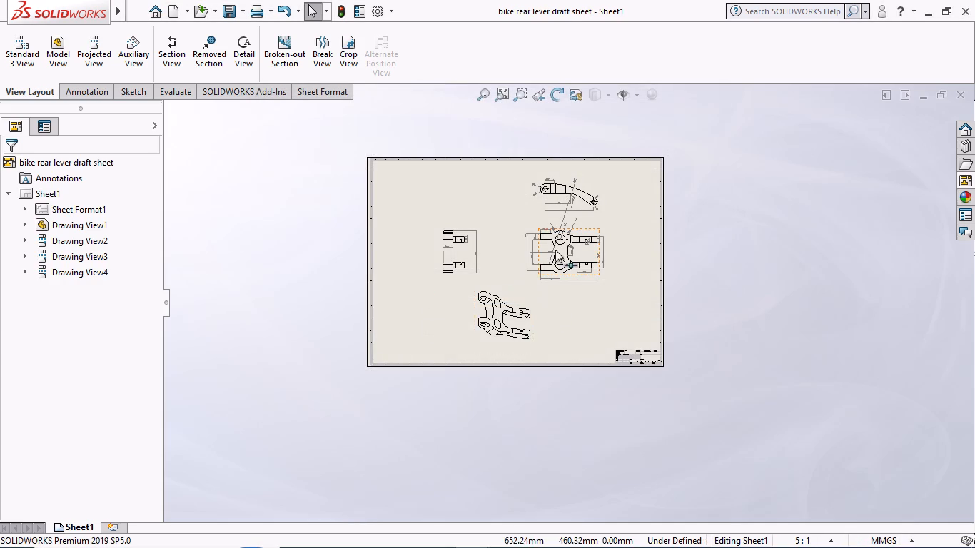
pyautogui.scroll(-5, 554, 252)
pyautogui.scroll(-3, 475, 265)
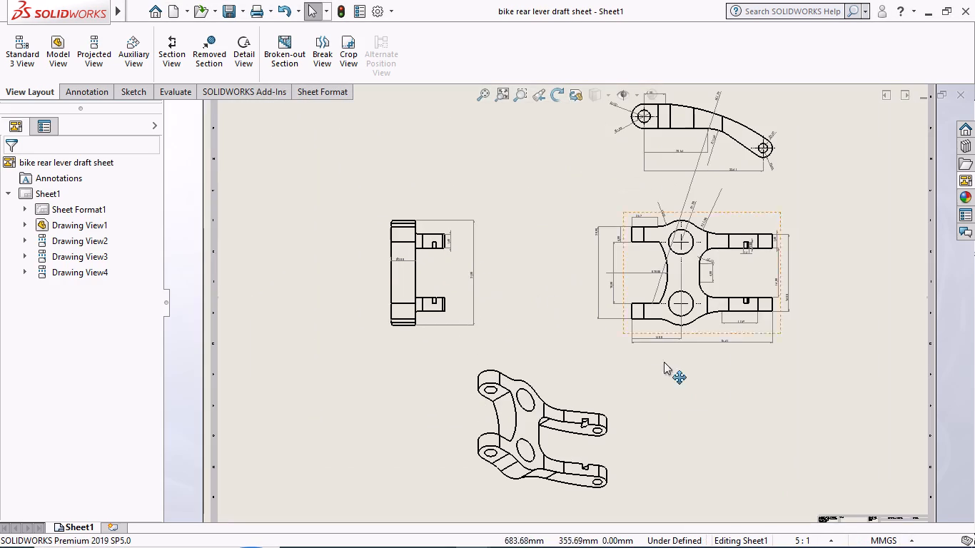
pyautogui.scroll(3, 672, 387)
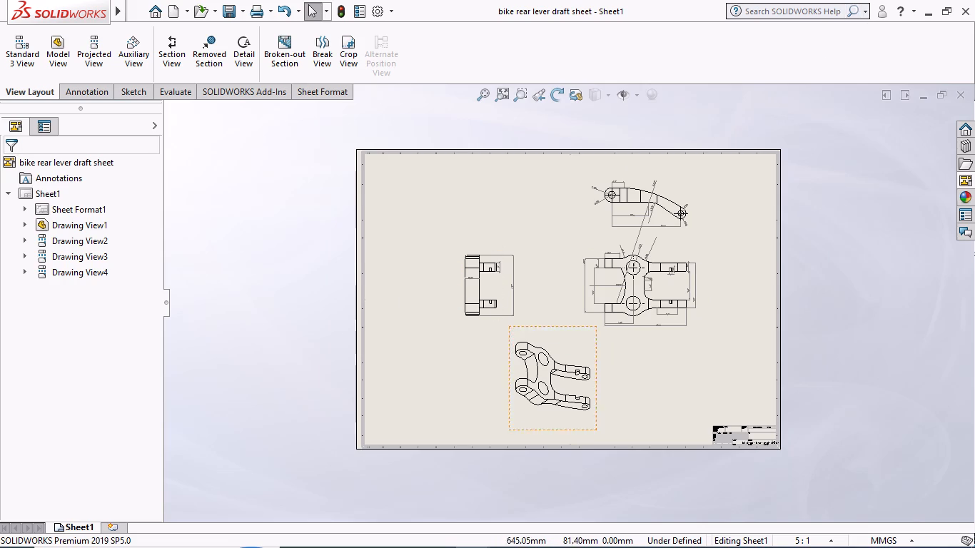
# Bring up the previews of the open SOLIDWORKS windows.
pyautogui.click(472, 528)
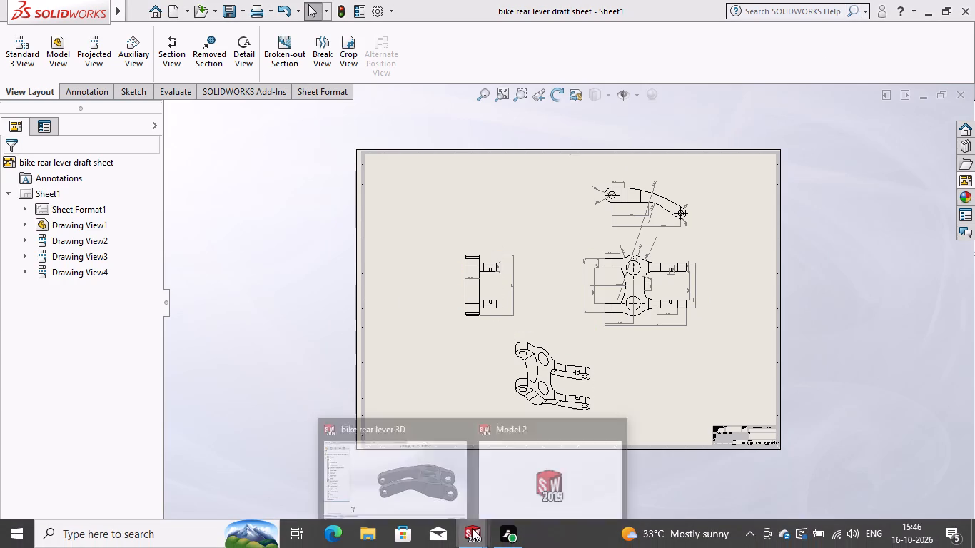